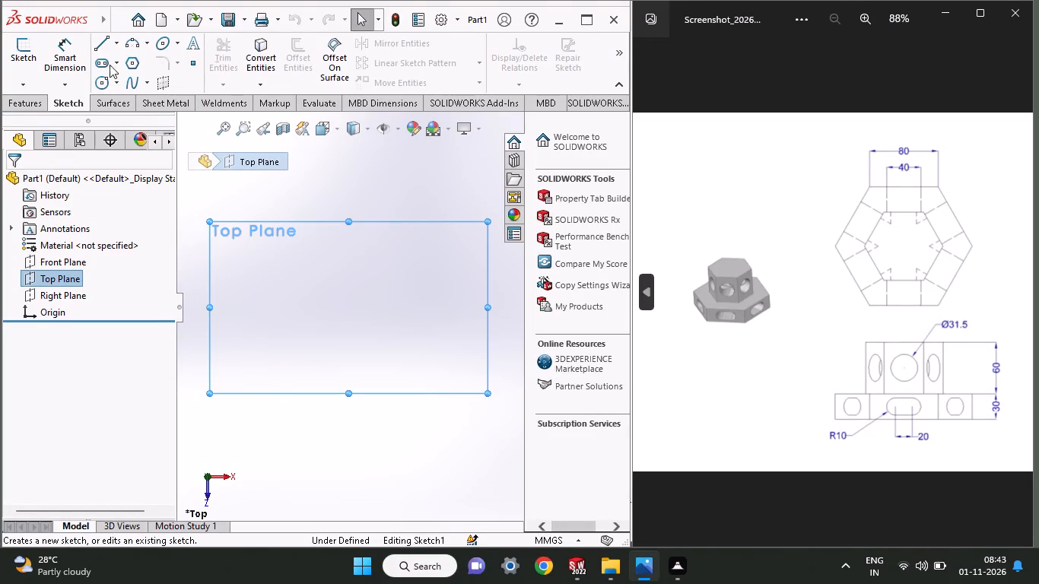
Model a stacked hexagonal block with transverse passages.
Start a sketch on the Top Plane and draw a horizontal line about 84 mm long below the origin.
click(129, 62)
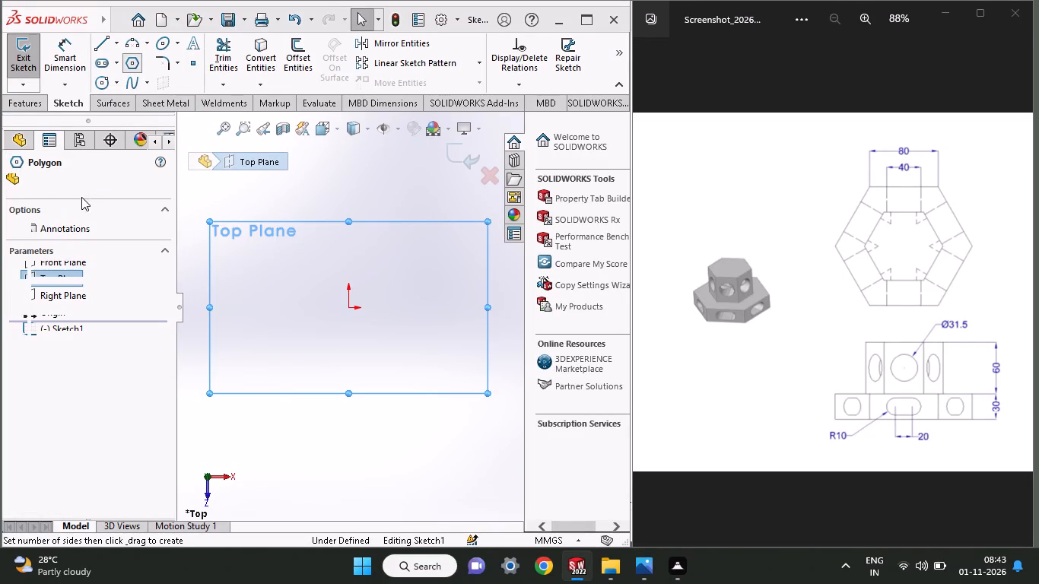
click(16, 183)
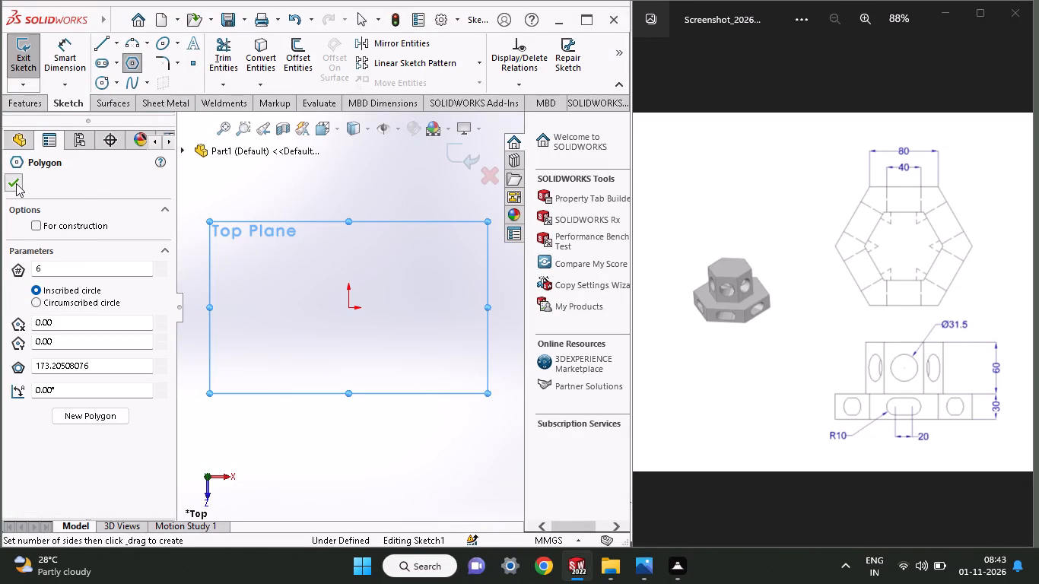
click(99, 38)
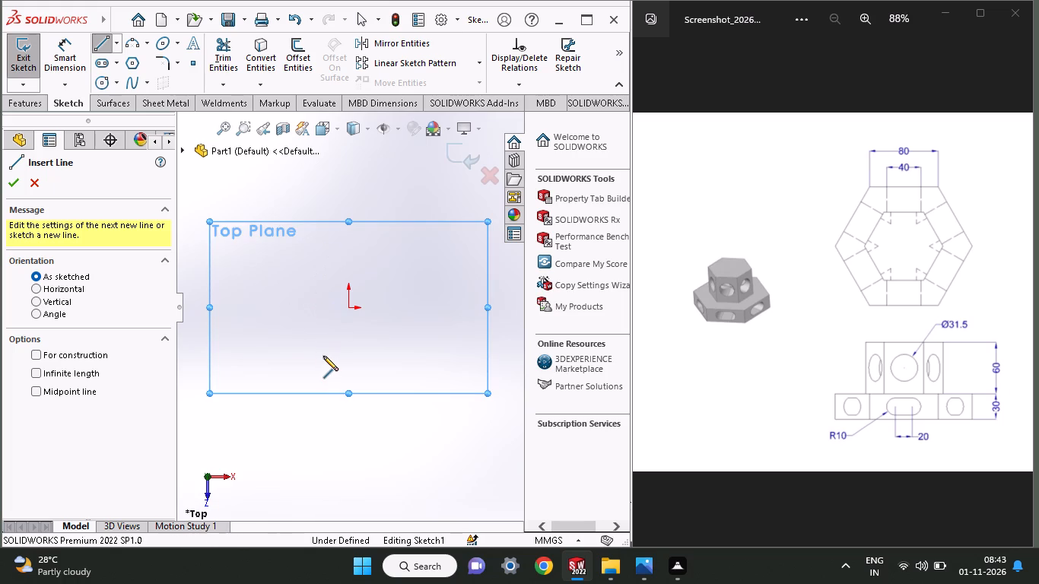
click(303, 363)
click(399, 360)
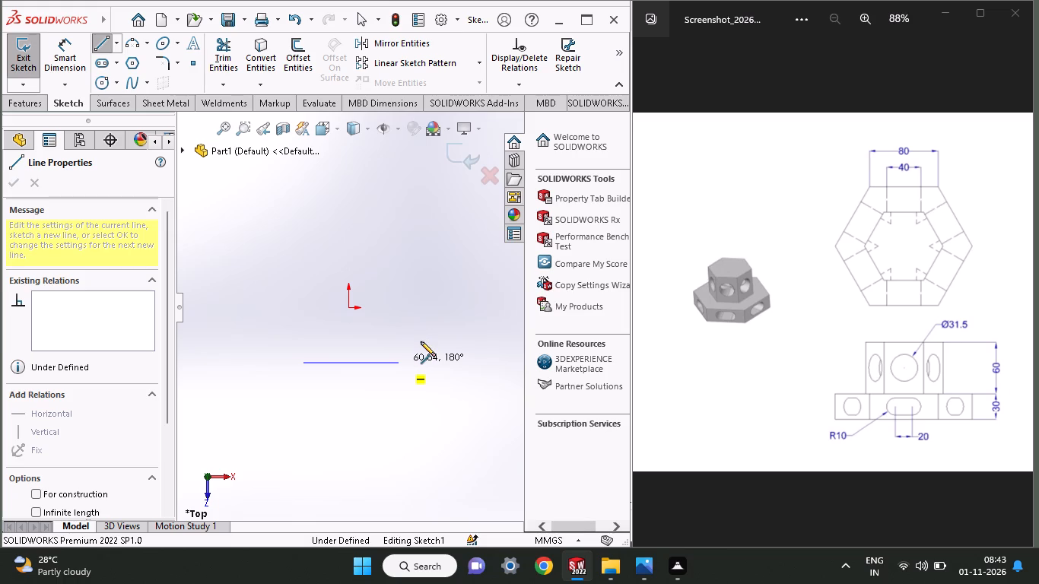
right_click(440, 335)
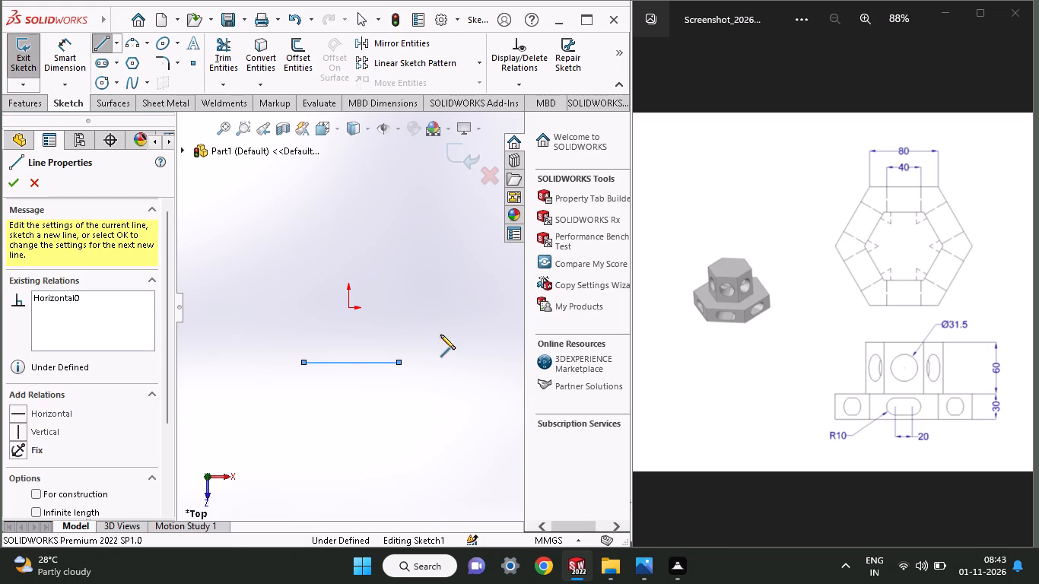
click(465, 354)
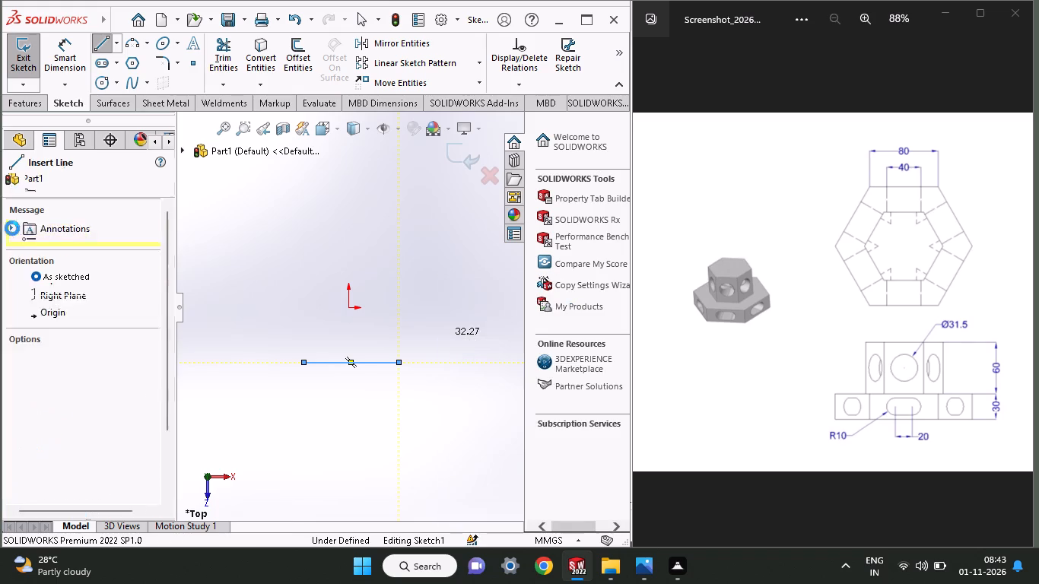
Dimension the horizontal distance between the origin and the line's left endpoint as 40 mm.
click(58, 63)
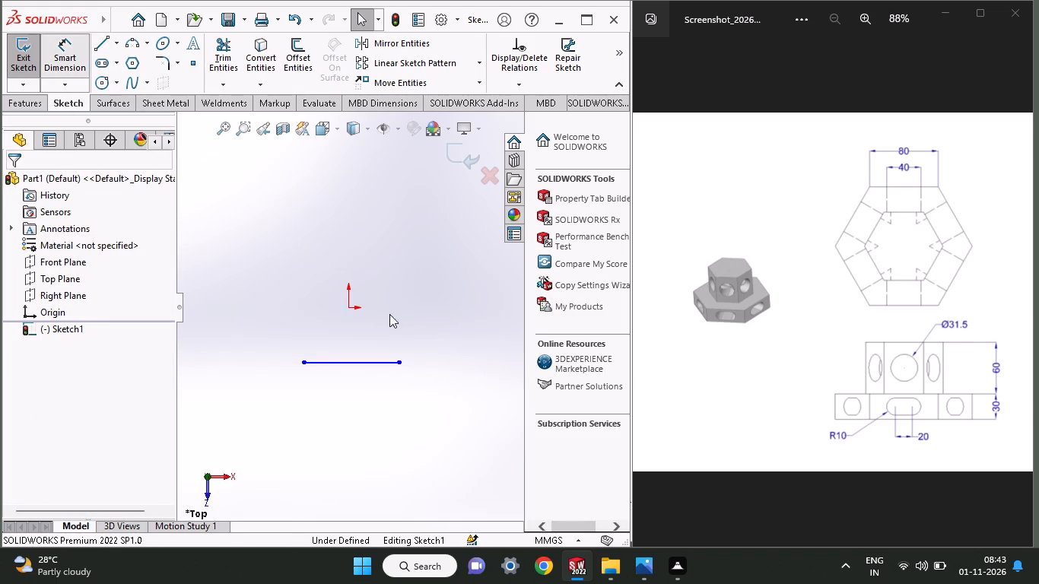
click(348, 307)
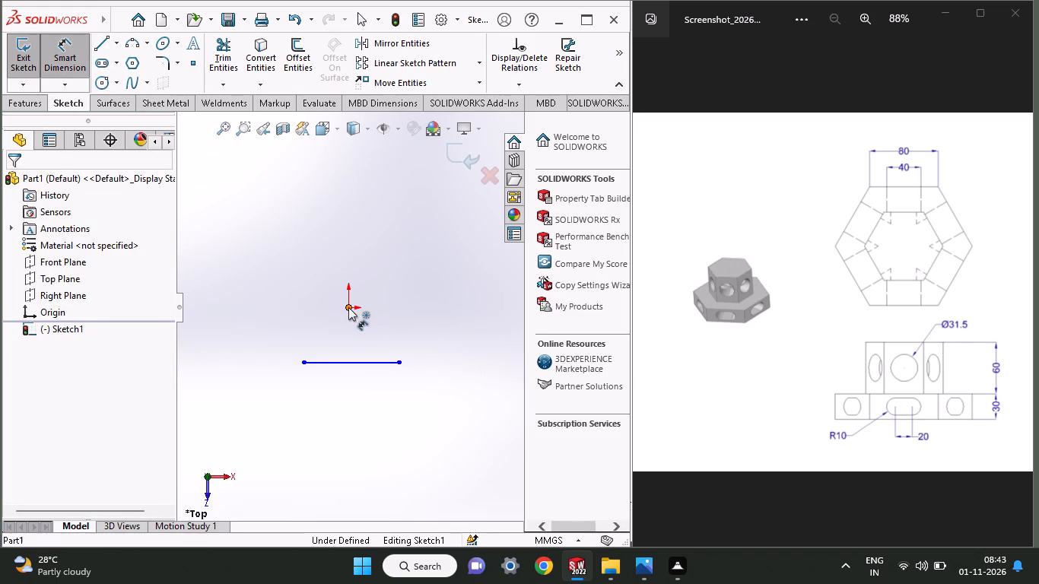
click(300, 361)
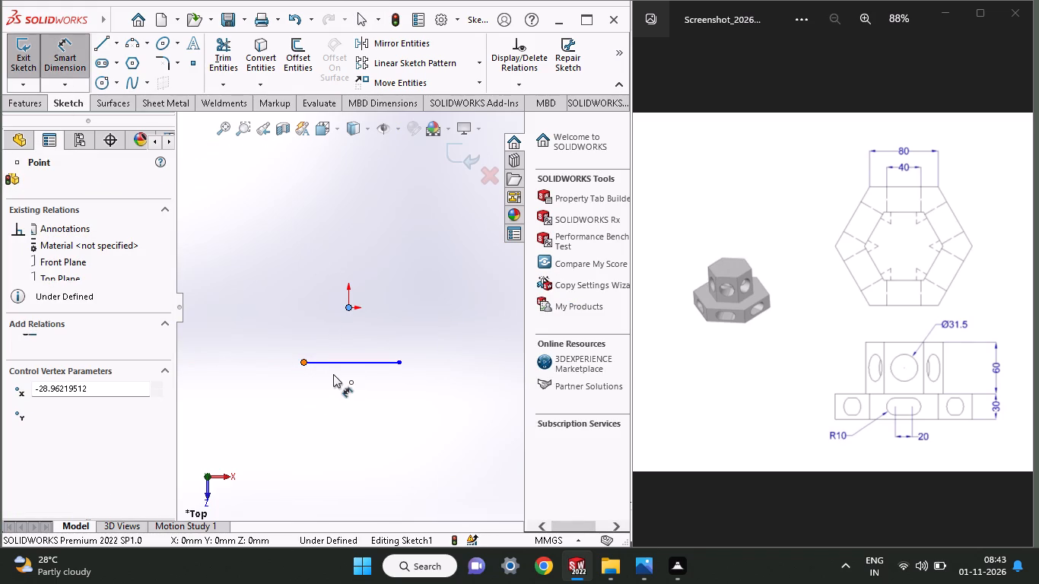
click(333, 407)
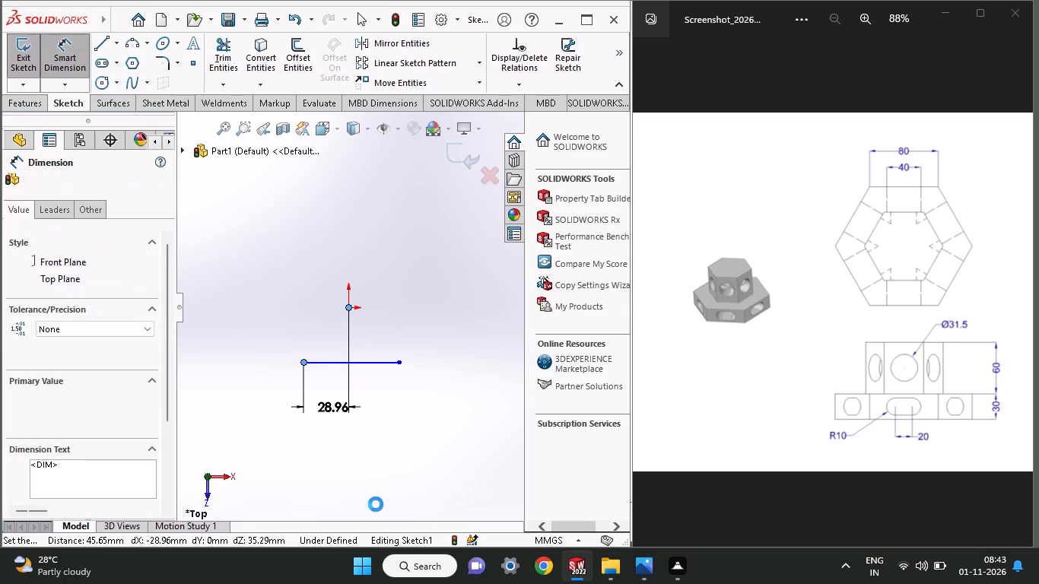
text(40)
key(Return)
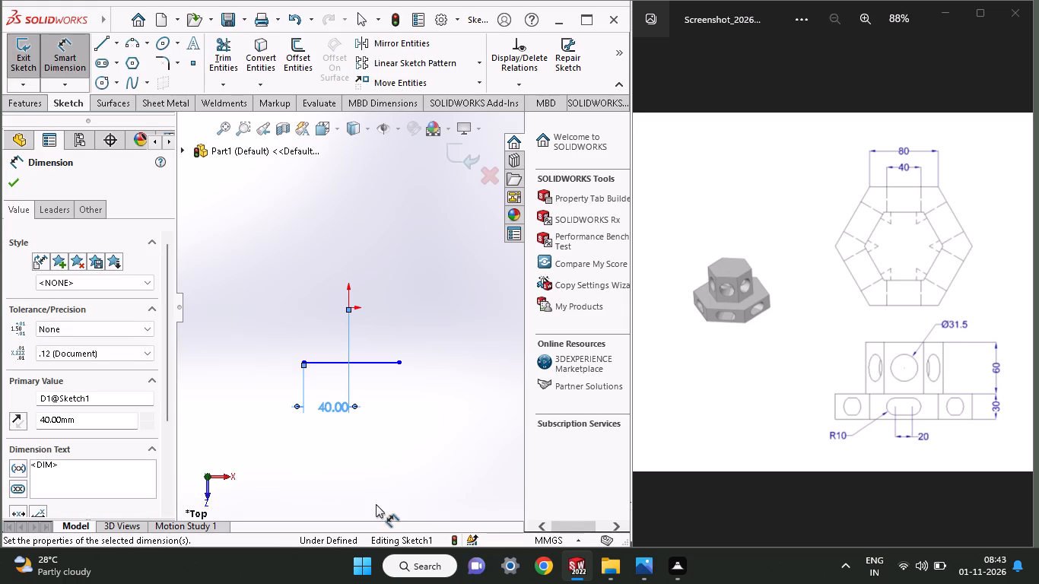
Dimension the horizontal line's length as 80 mm.
click(367, 366)
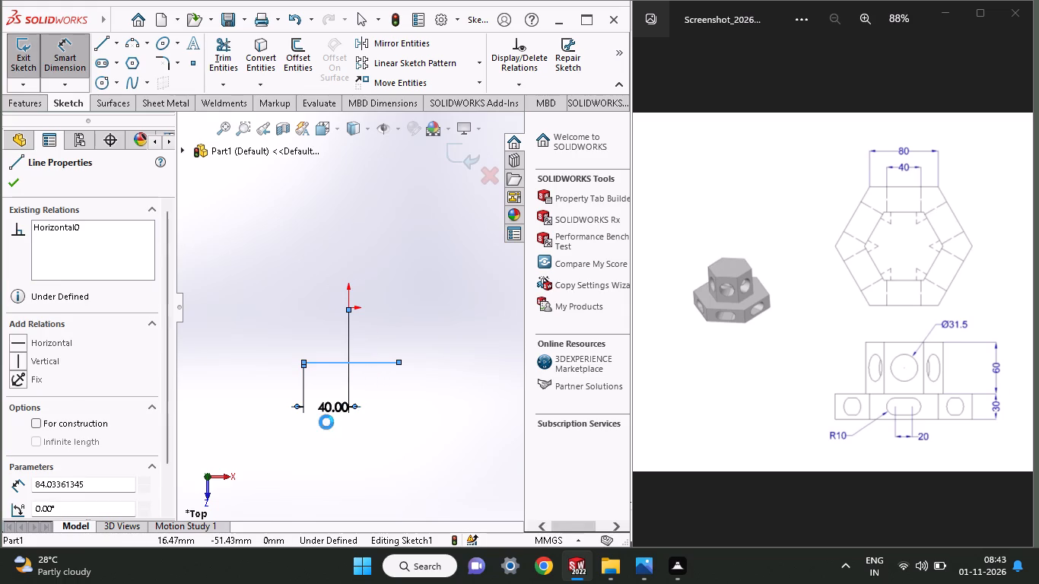
click(342, 436)
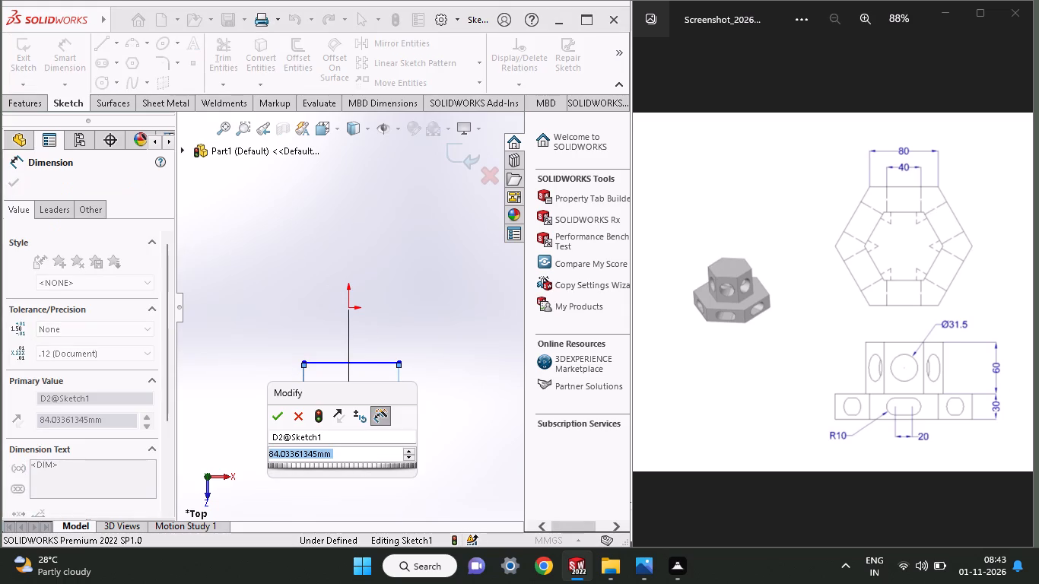
text(80)
key(Return)
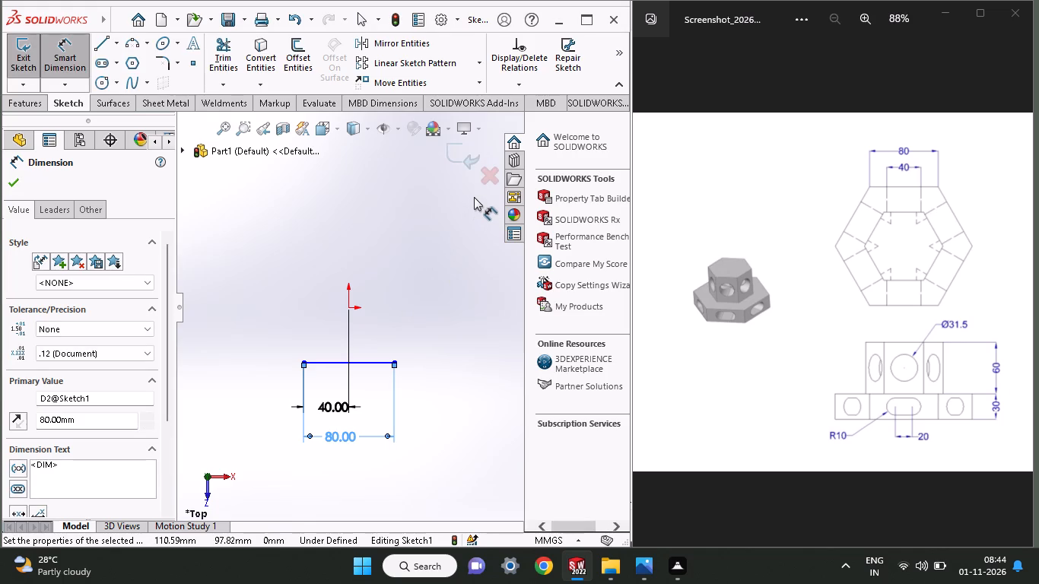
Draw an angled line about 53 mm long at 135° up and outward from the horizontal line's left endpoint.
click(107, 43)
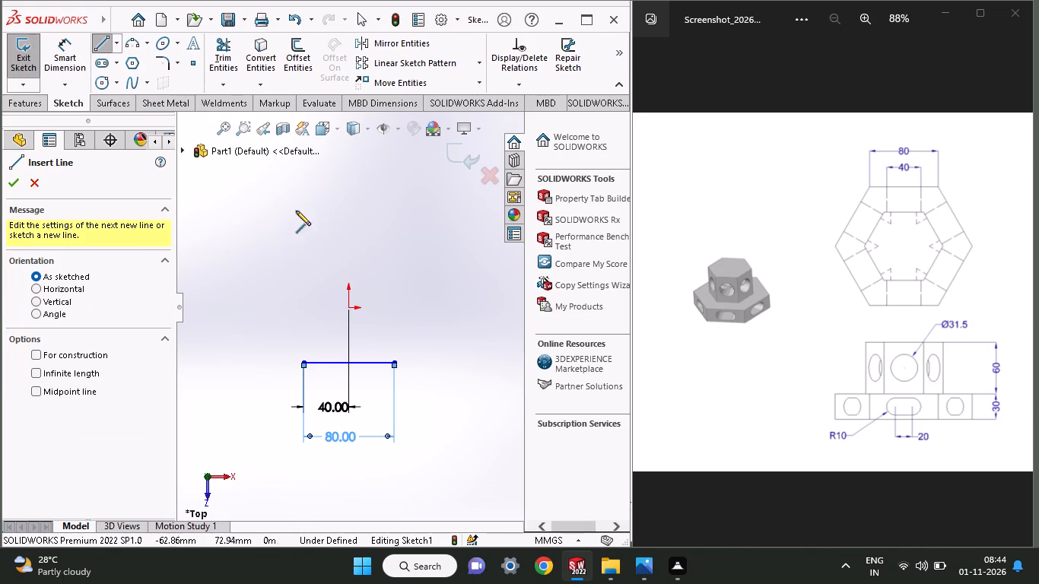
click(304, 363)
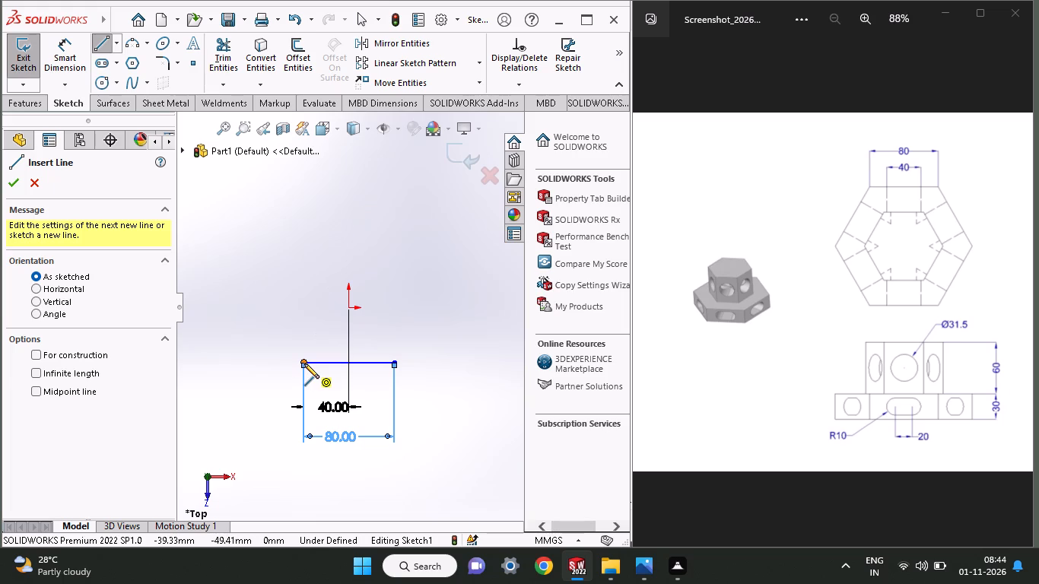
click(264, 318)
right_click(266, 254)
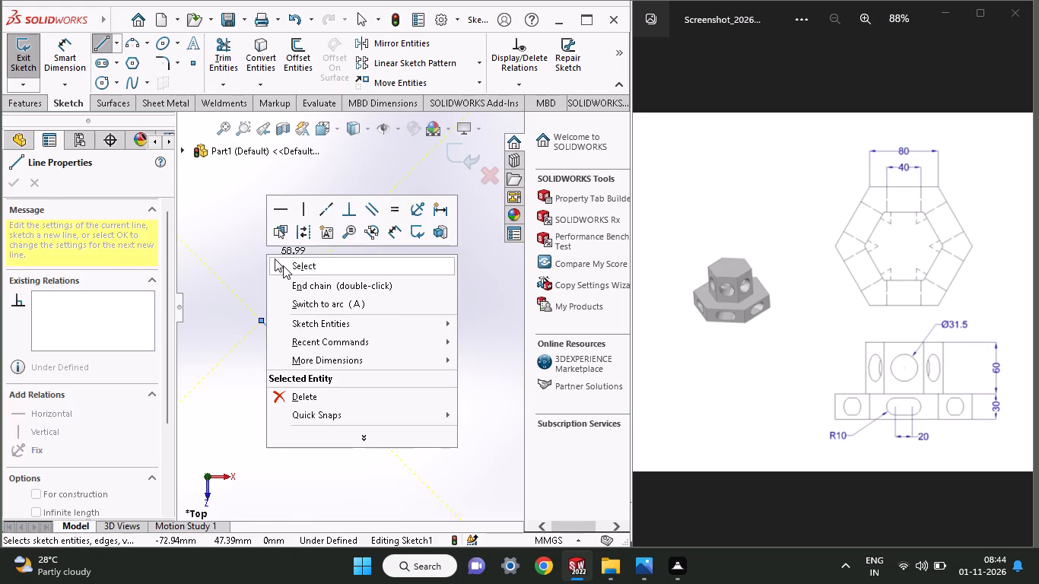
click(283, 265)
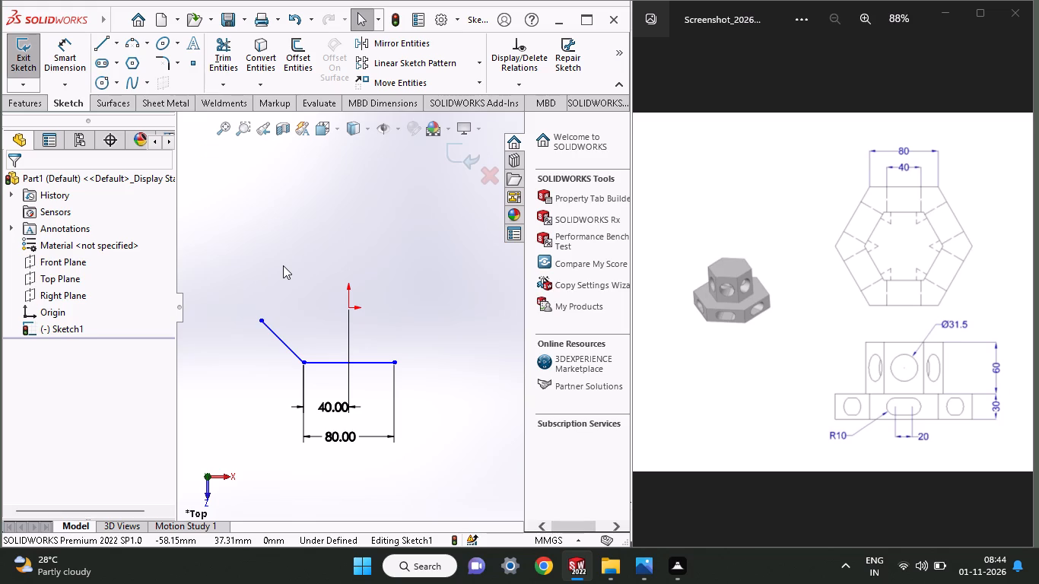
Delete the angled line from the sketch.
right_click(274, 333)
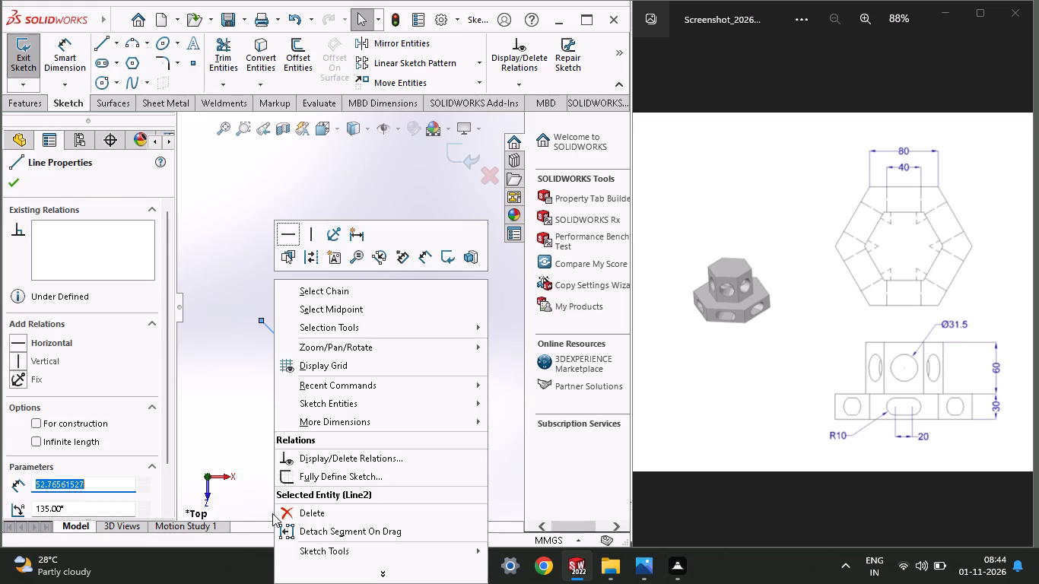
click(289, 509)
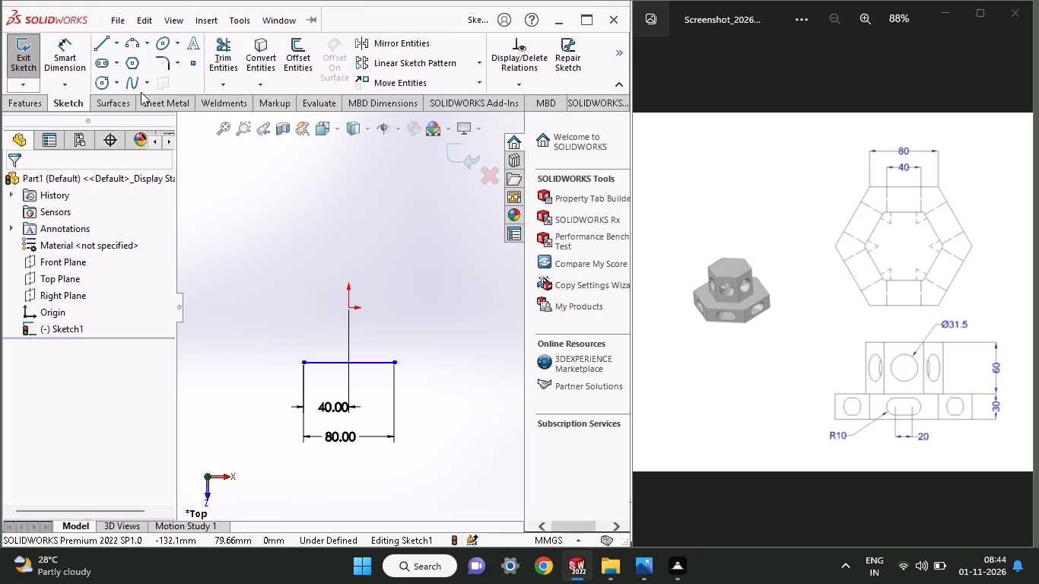
Sketch a 6-sided inscribed-circle polygon centred on the origin, with a circle diameter of about 82 mm and nearly horizontal top and bottom sides.
click(131, 70)
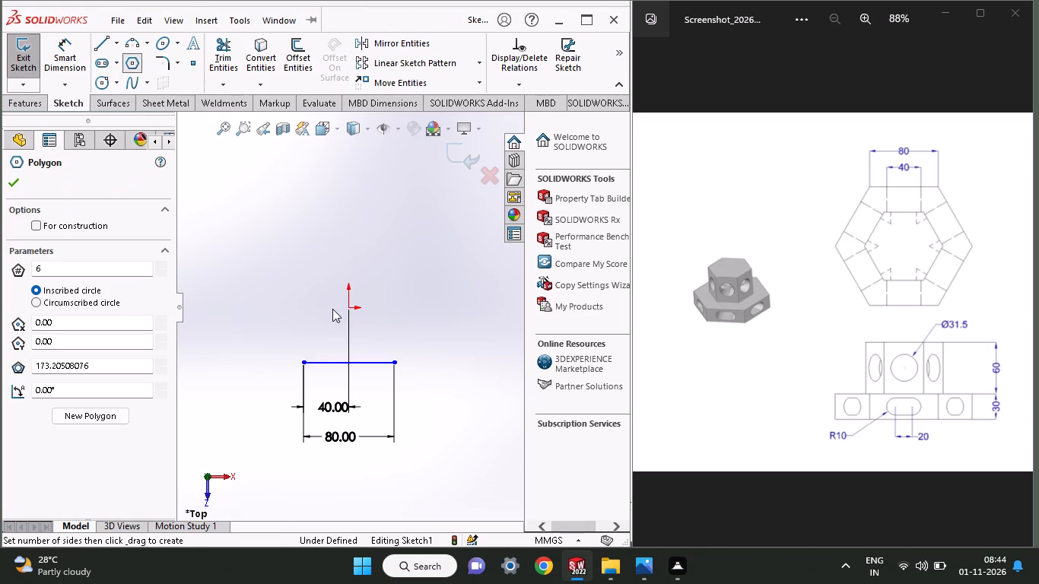
click(345, 309)
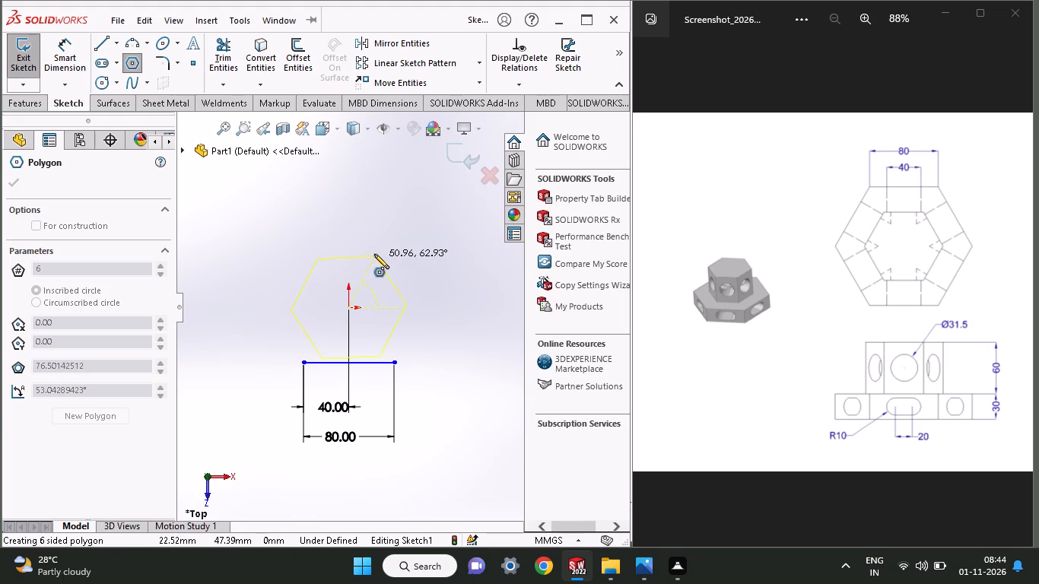
click(376, 262)
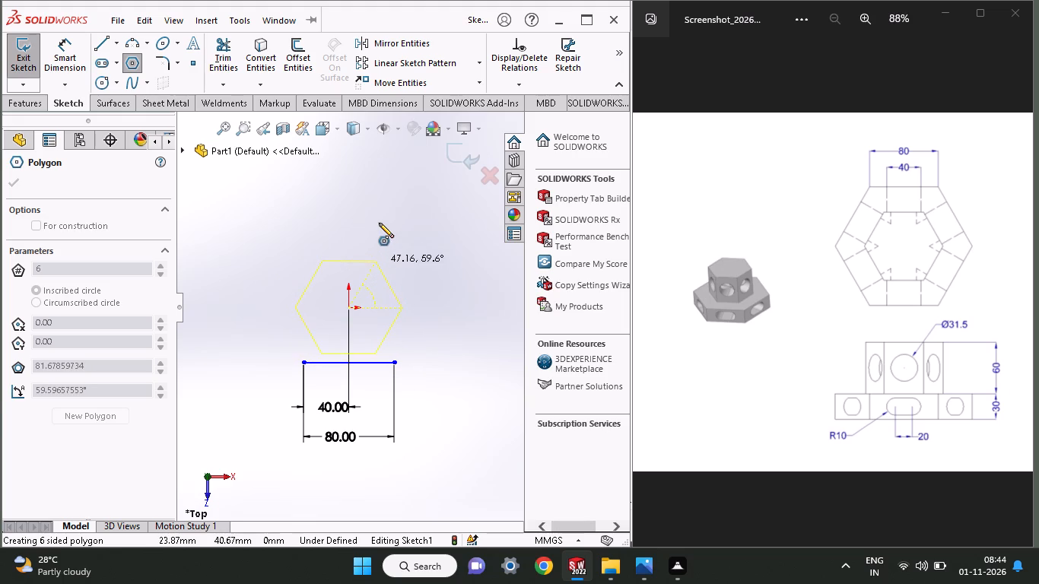
right_click(379, 221)
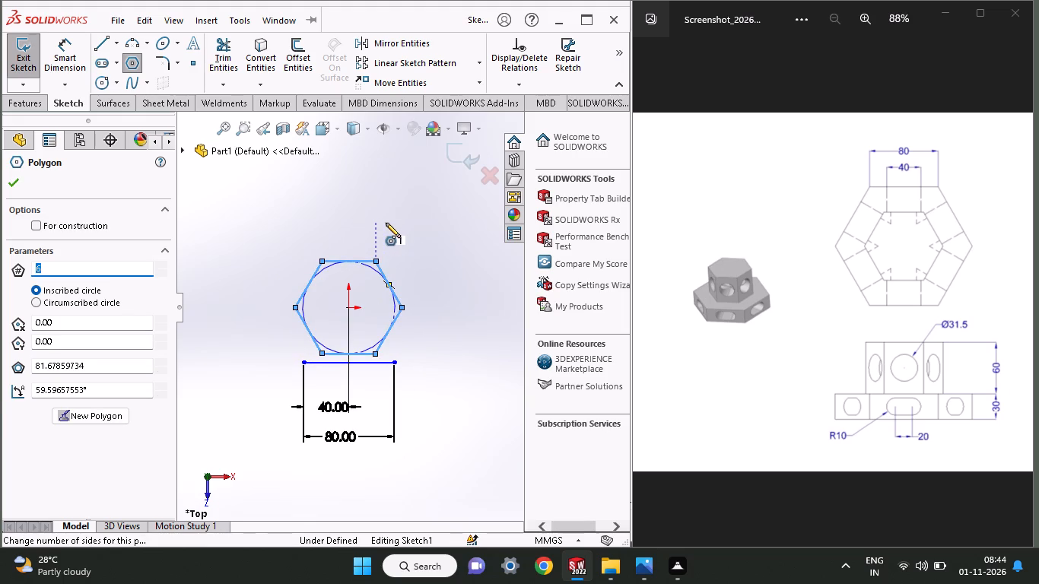
click(411, 241)
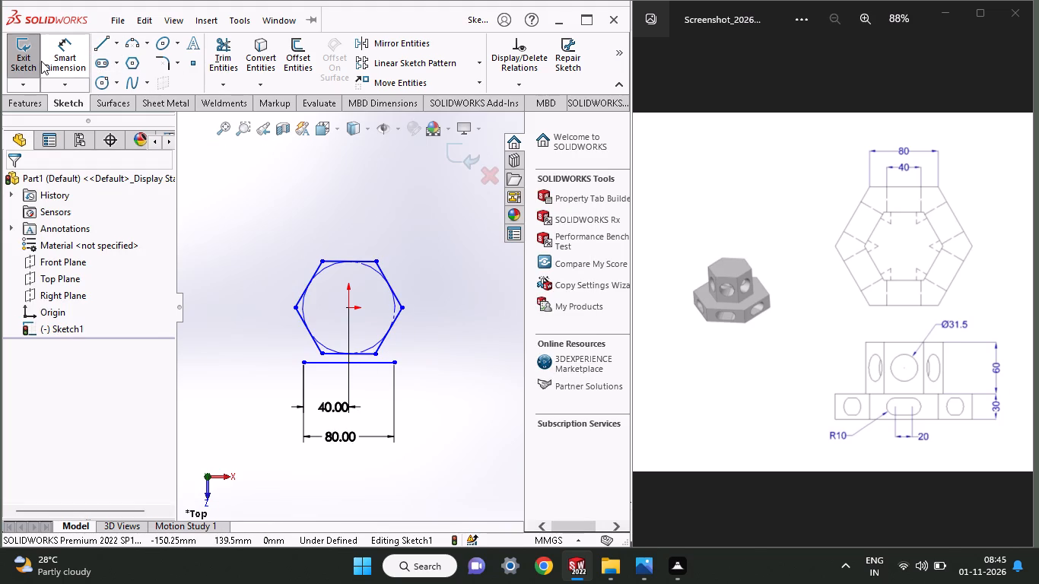
Add a driven angle dimension between the hexagon's bottom side and its lower-left side.
click(64, 63)
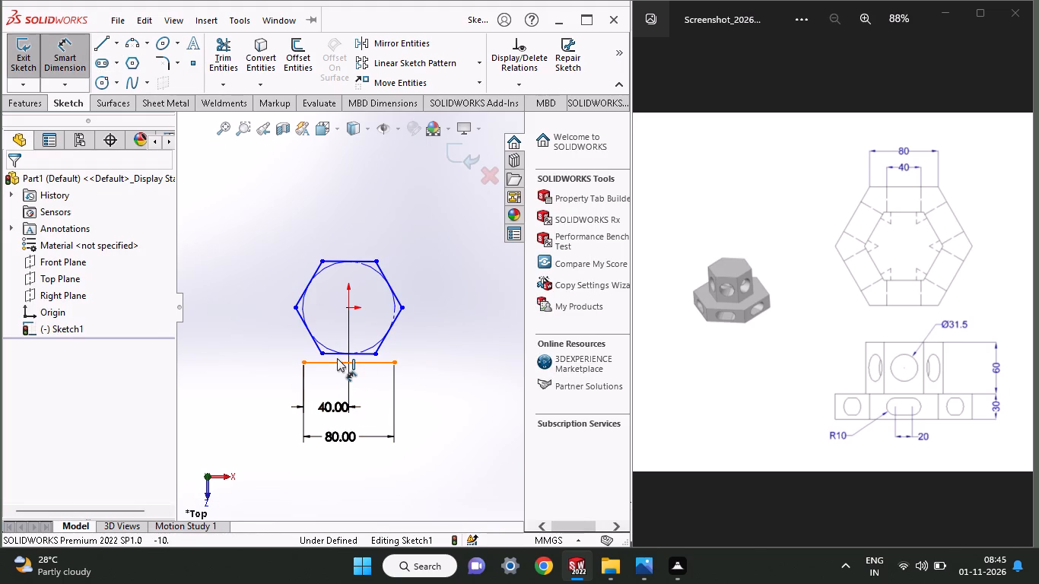
click(335, 355)
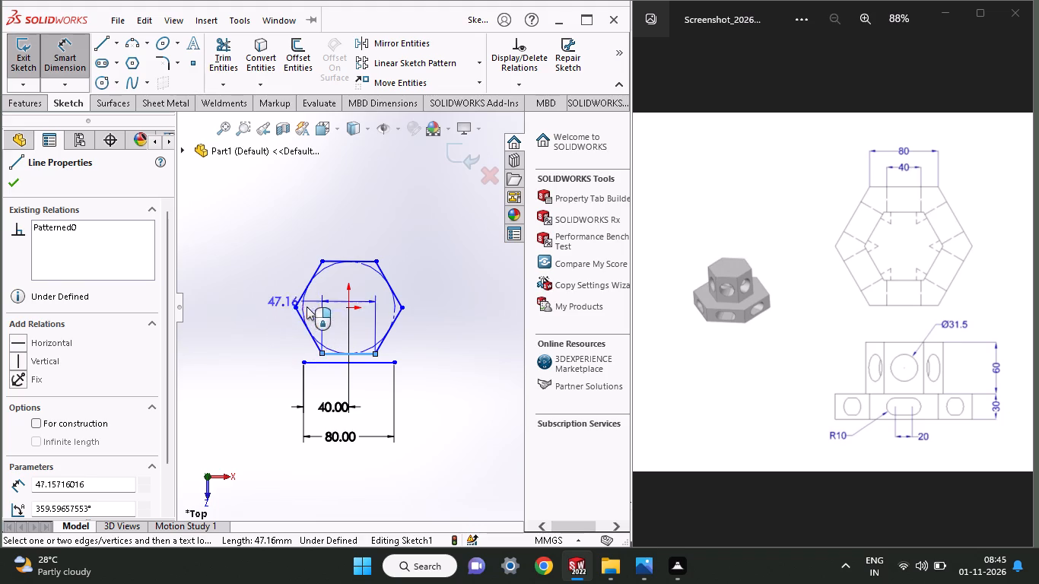
click(302, 318)
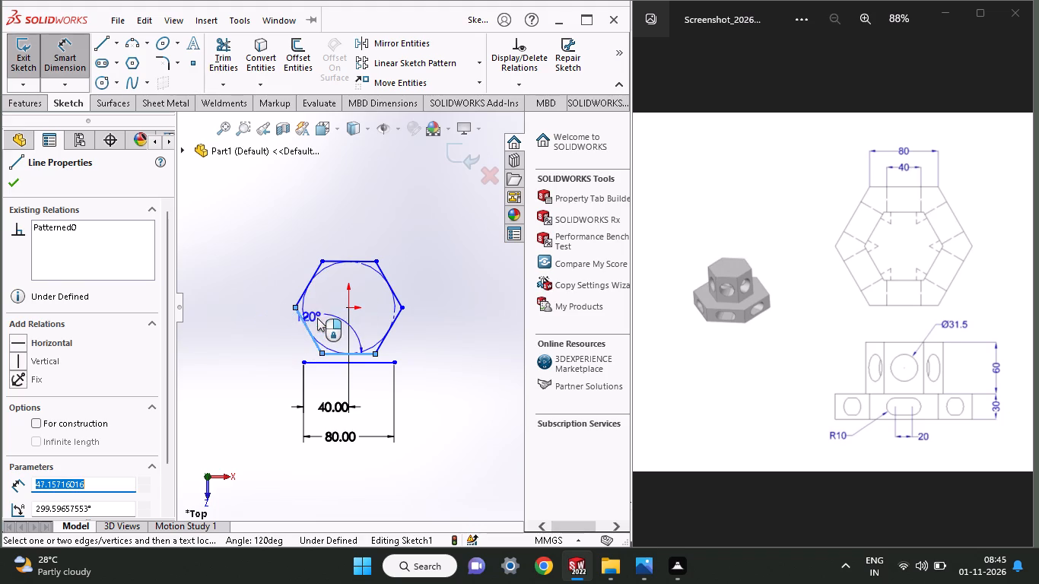
click(321, 320)
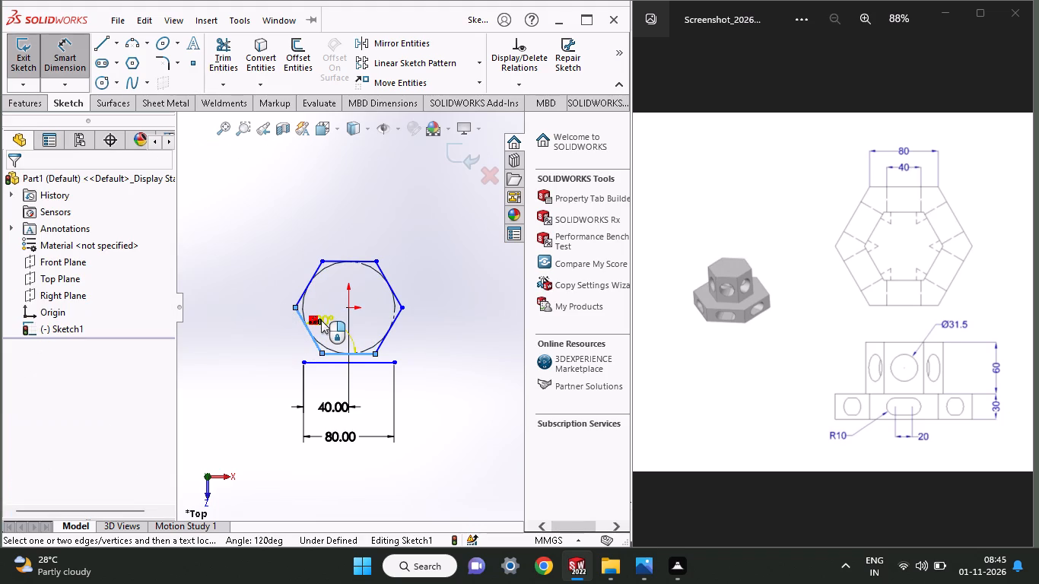
click(557, 179)
Trim away all sides of the hexagon and its construction circle, keeping only the 80 mm horizontal line.
click(232, 64)
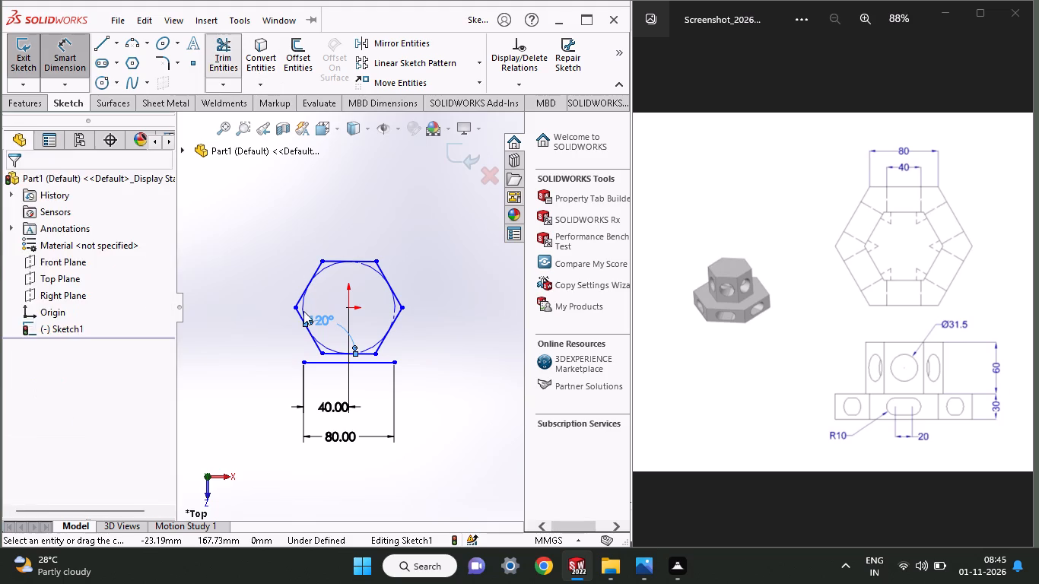
drag(283, 325, 431, 317)
drag(427, 318, 406, 335)
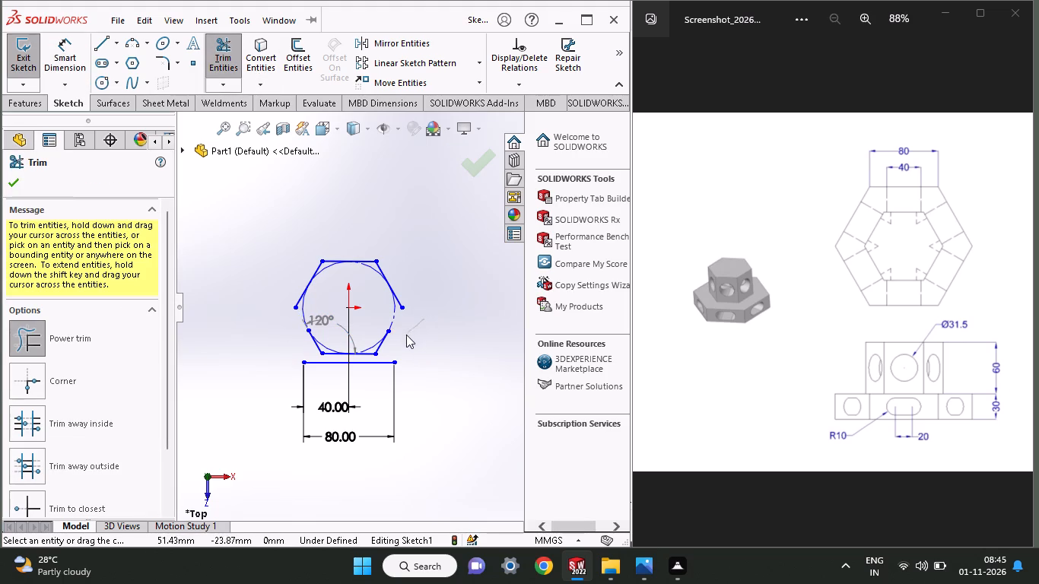
drag(406, 335, 352, 353)
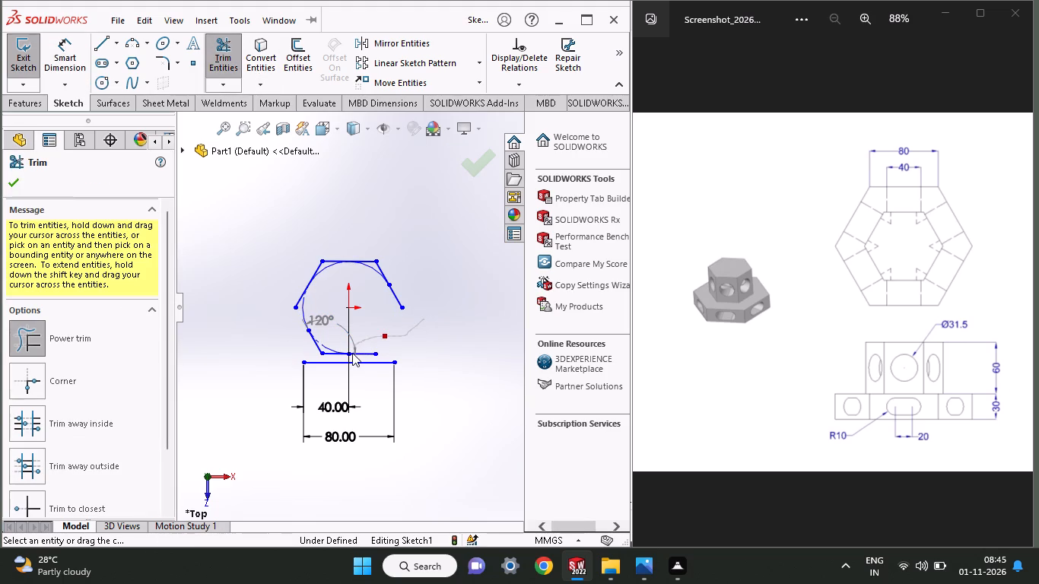
drag(352, 353, 313, 337)
drag(313, 337, 347, 335)
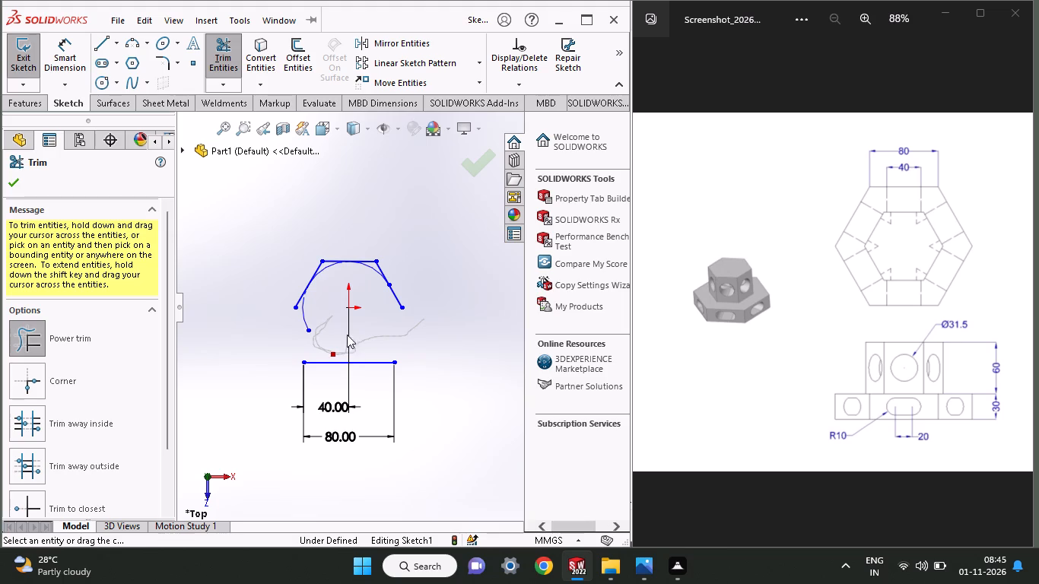
drag(347, 335, 290, 281)
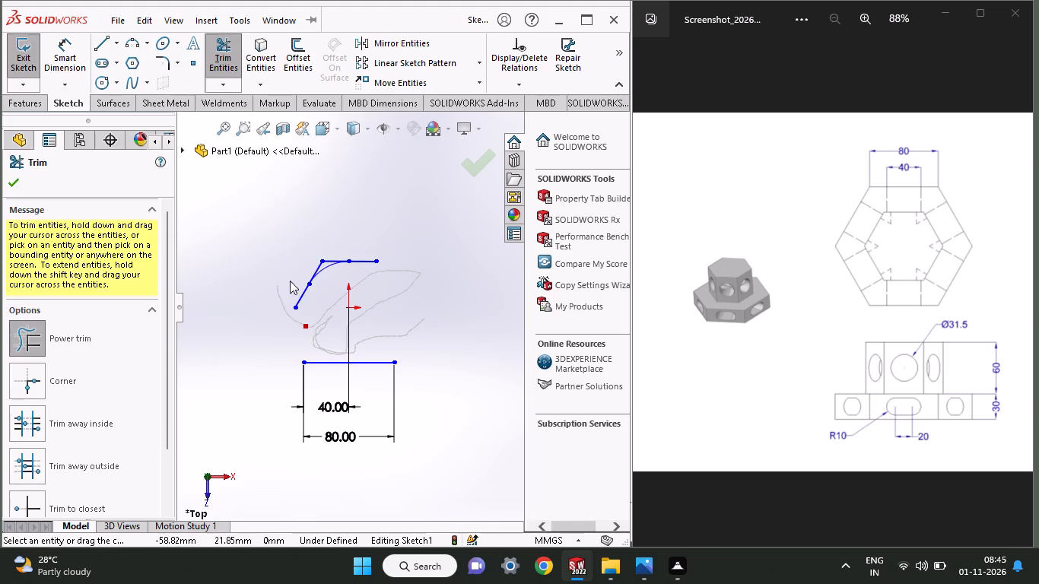
drag(290, 281, 351, 281)
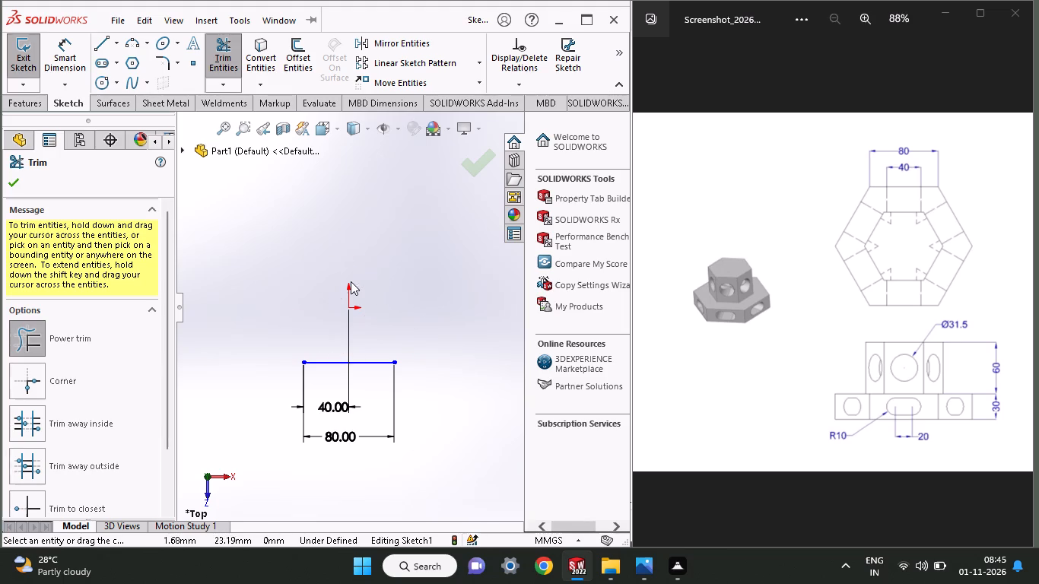
click(13, 180)
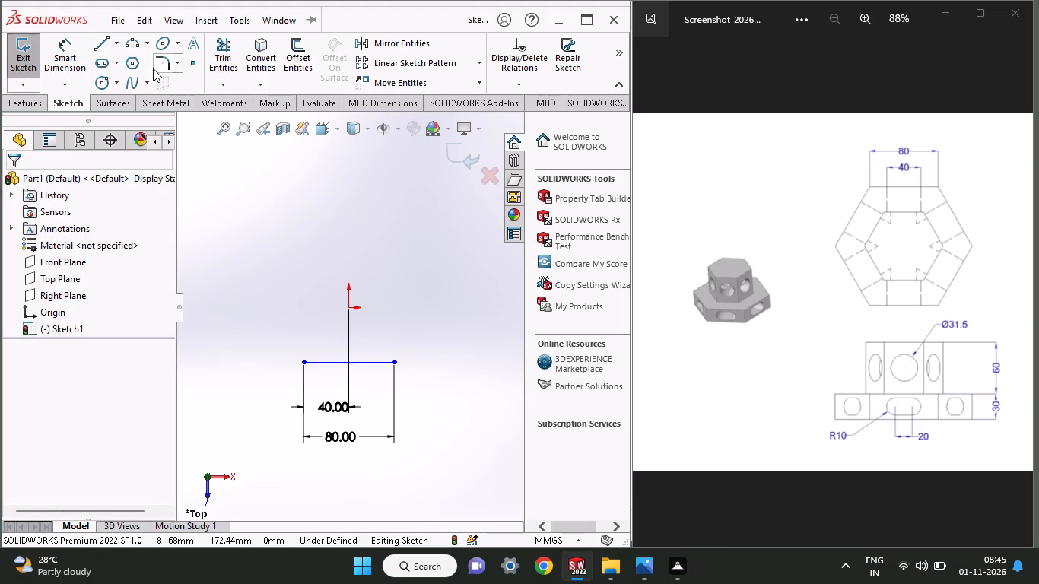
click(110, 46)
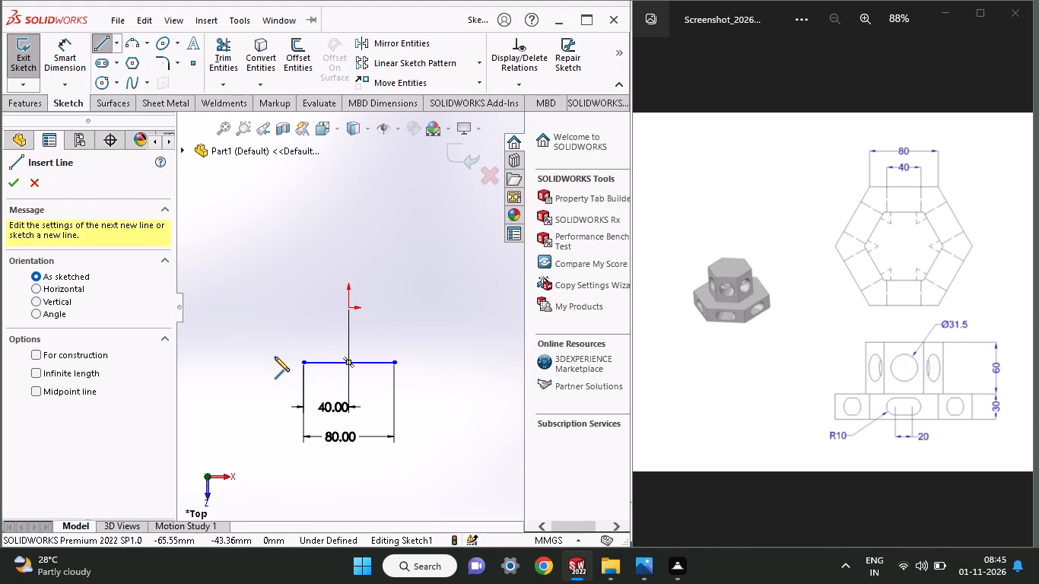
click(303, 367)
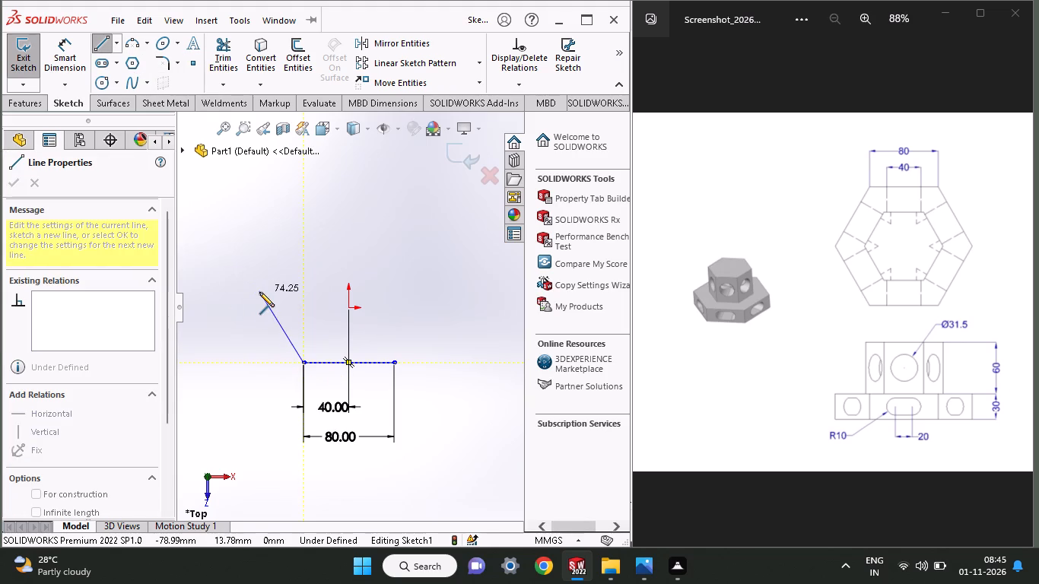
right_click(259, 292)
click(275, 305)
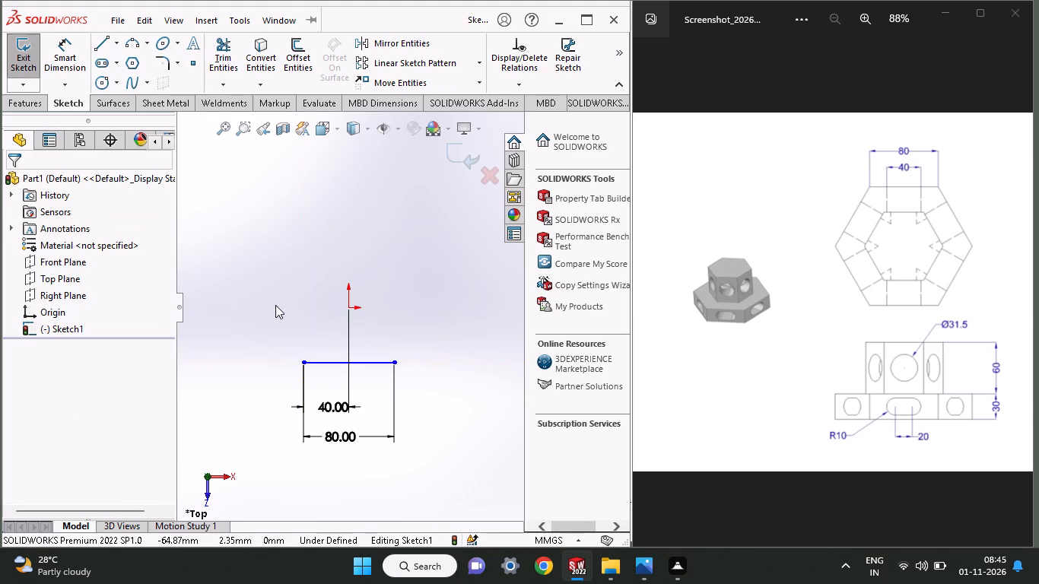
Draw an angled line about 57 mm long, up and outward from the horizontal line's left endpoint.
click(98, 46)
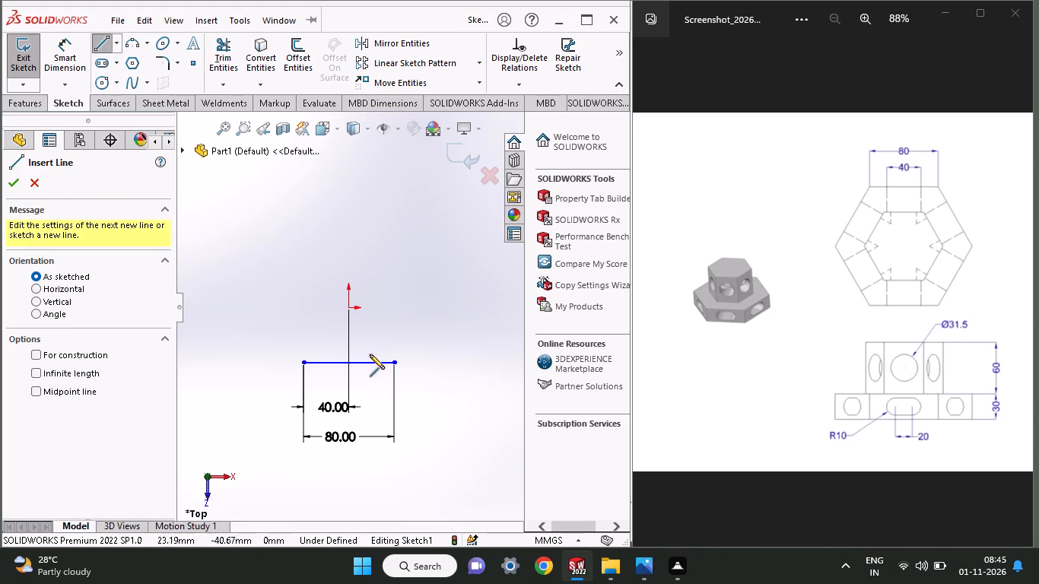
click(303, 363)
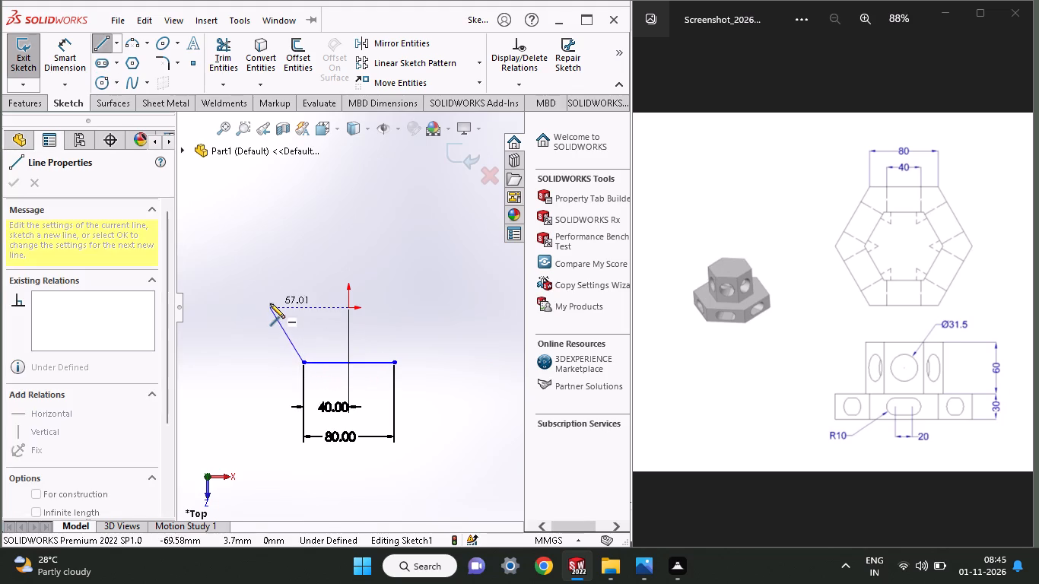
click(270, 303)
right_click(287, 246)
click(323, 268)
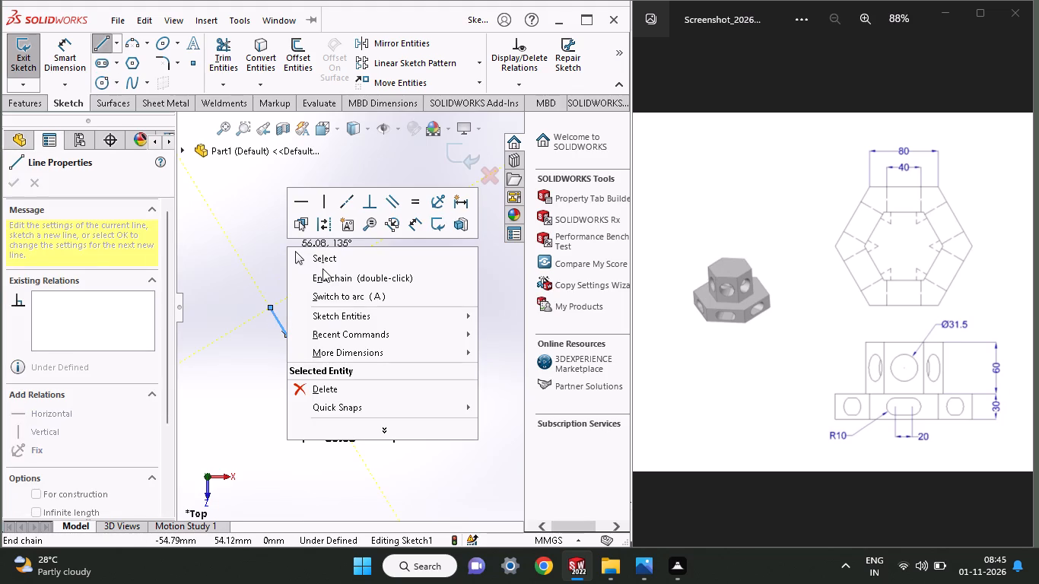
click(323, 262)
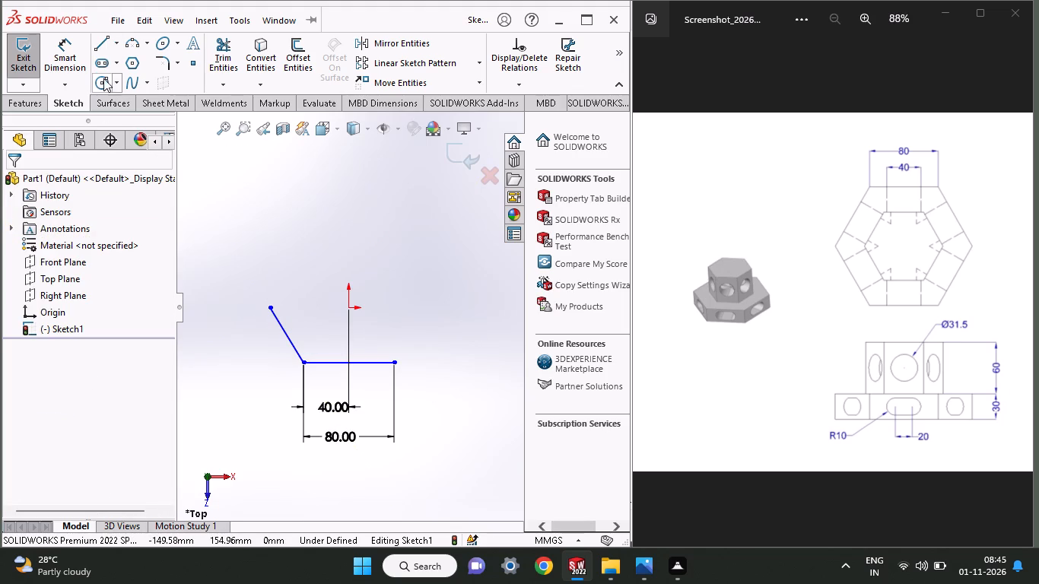
Add an angle dimension of 120° between the horizontal line and the left angled line.
click(45, 62)
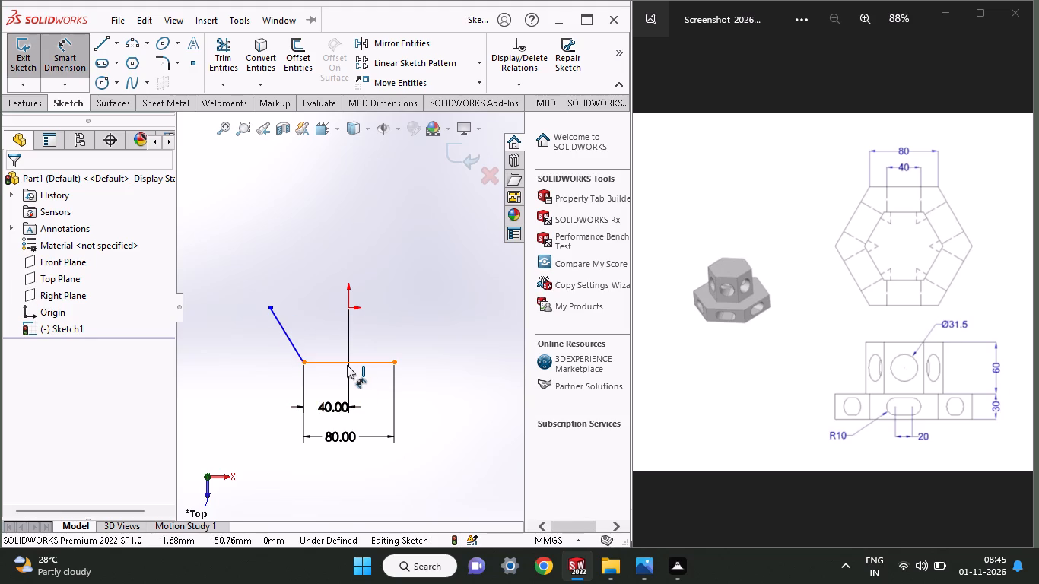
click(347, 365)
click(286, 335)
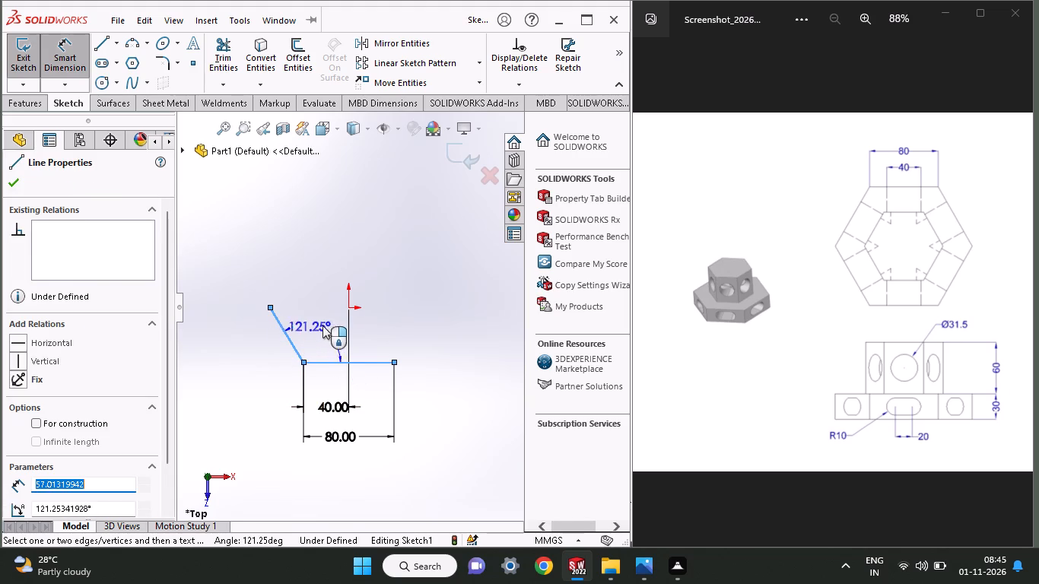
click(323, 325)
text(120)
key(Return)
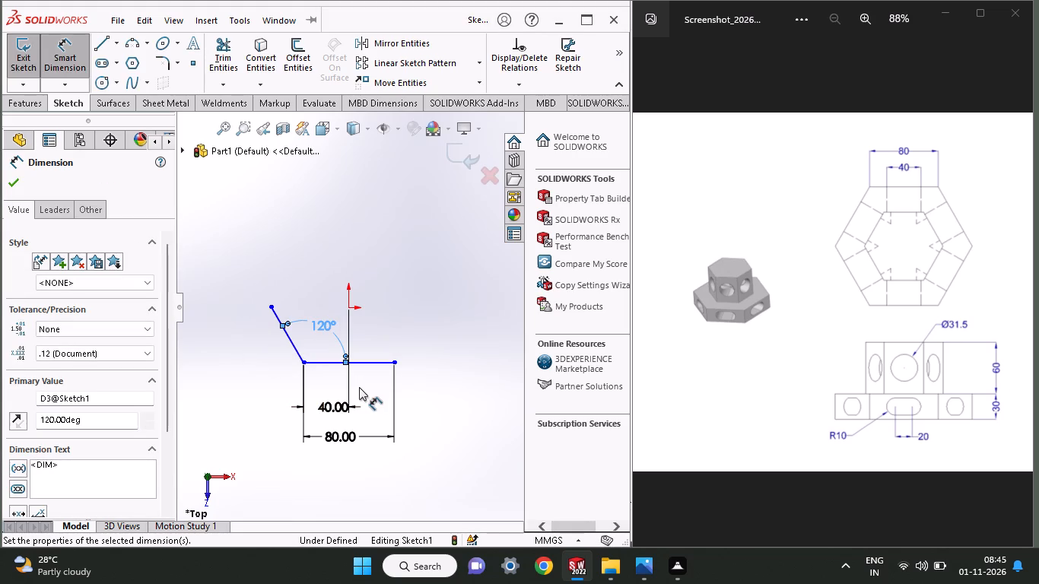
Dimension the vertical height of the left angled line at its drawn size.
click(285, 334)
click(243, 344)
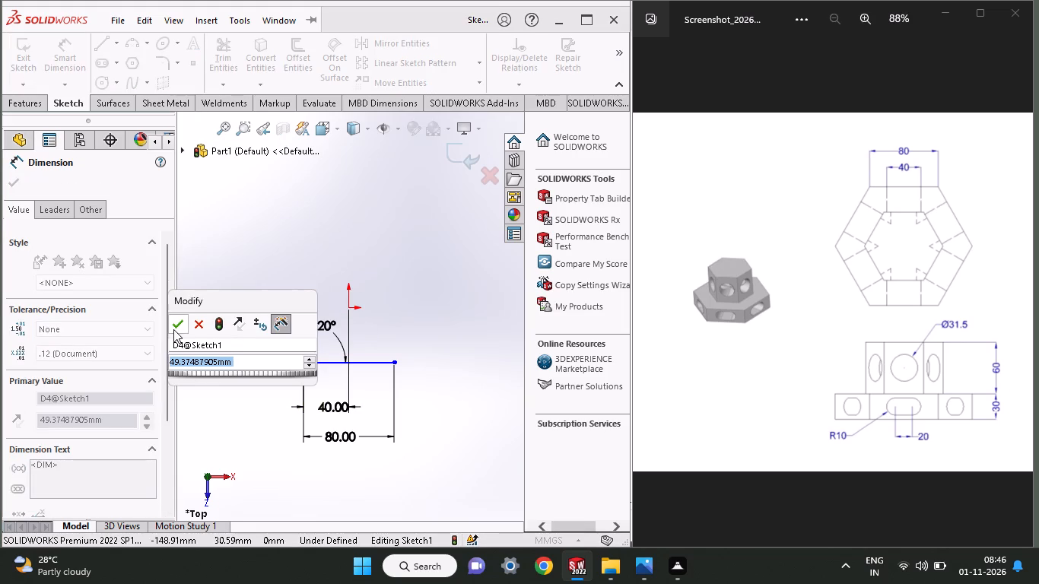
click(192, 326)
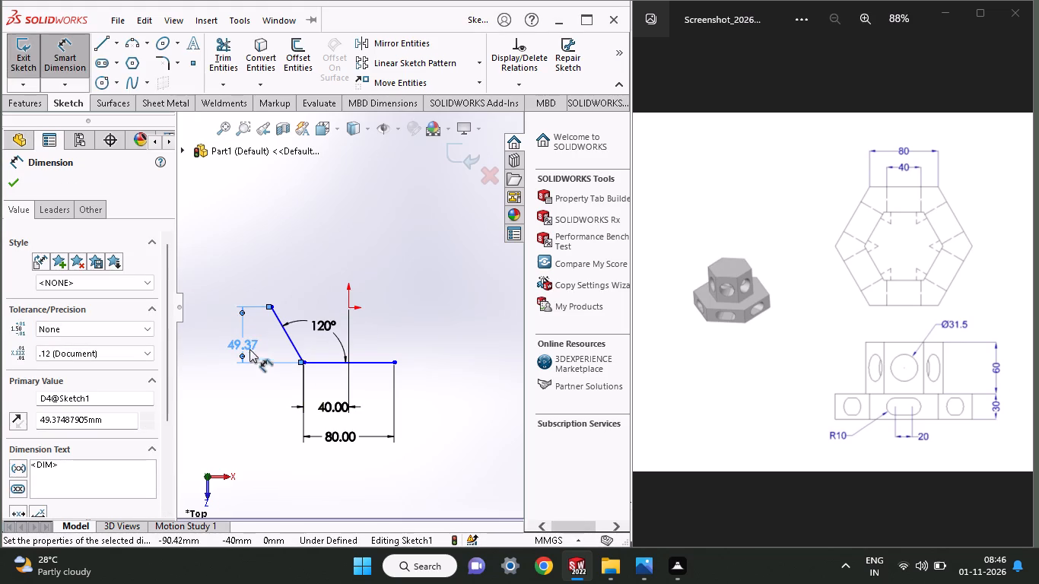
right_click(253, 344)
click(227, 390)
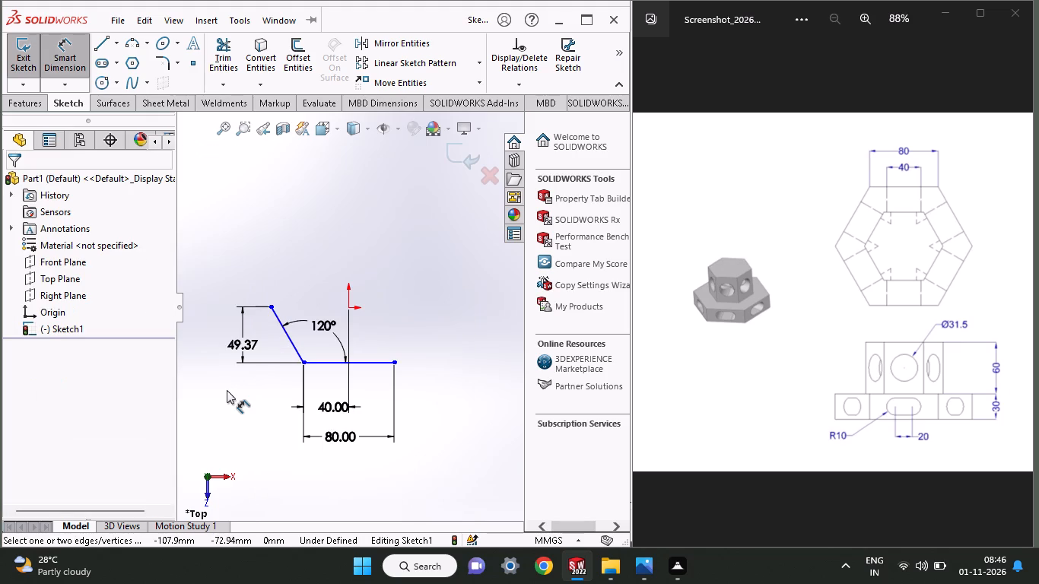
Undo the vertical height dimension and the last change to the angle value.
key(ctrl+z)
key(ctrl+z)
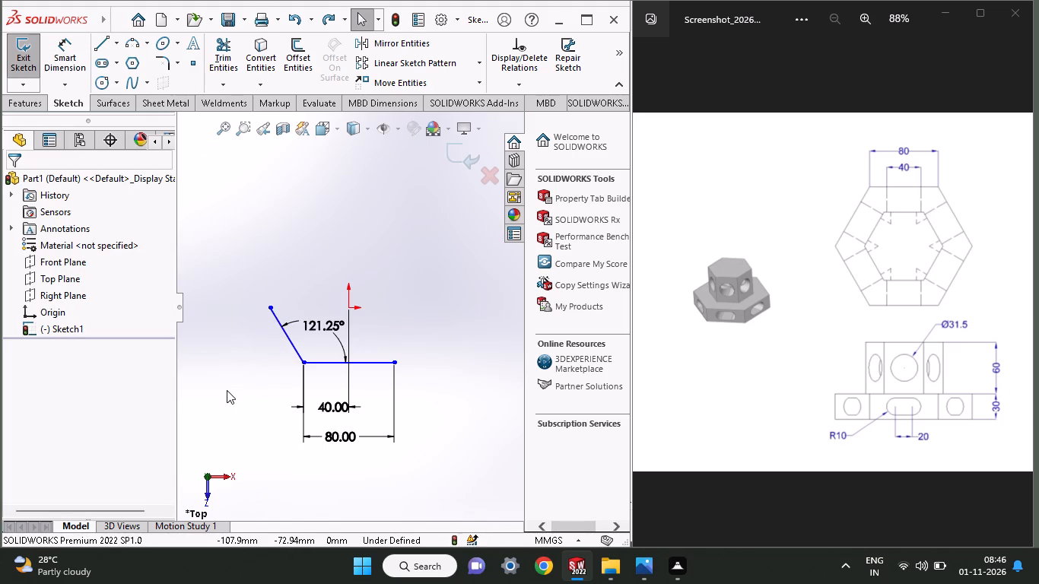
Dimension the left angled line's aligned length to 80 mm.
click(52, 39)
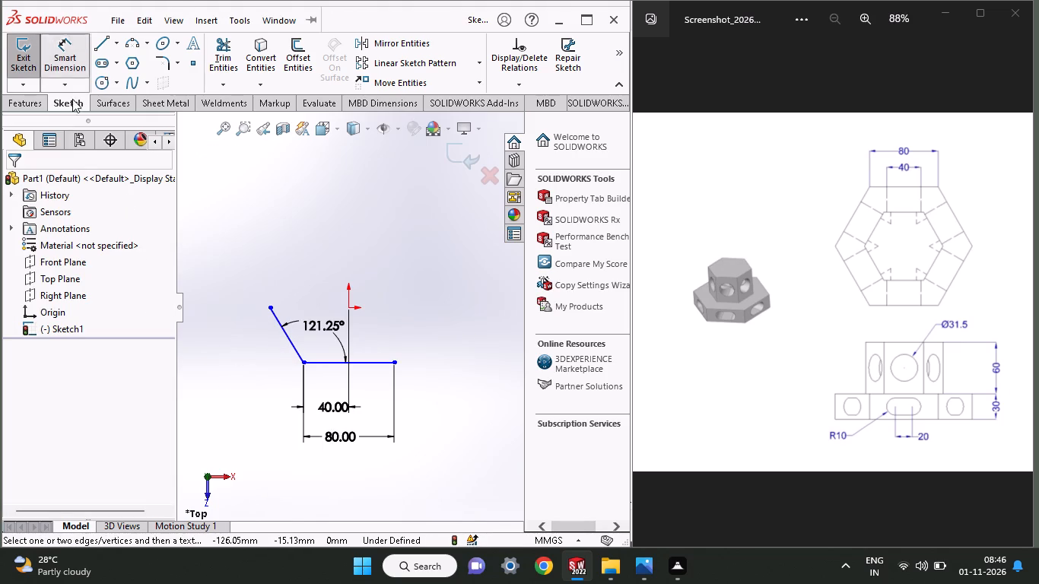
click(290, 336)
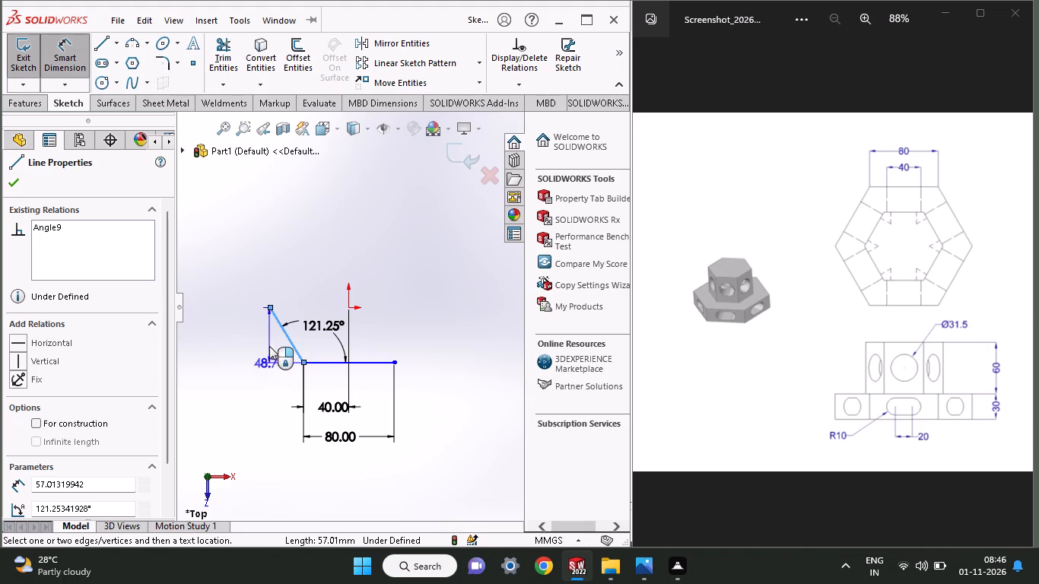
click(271, 356)
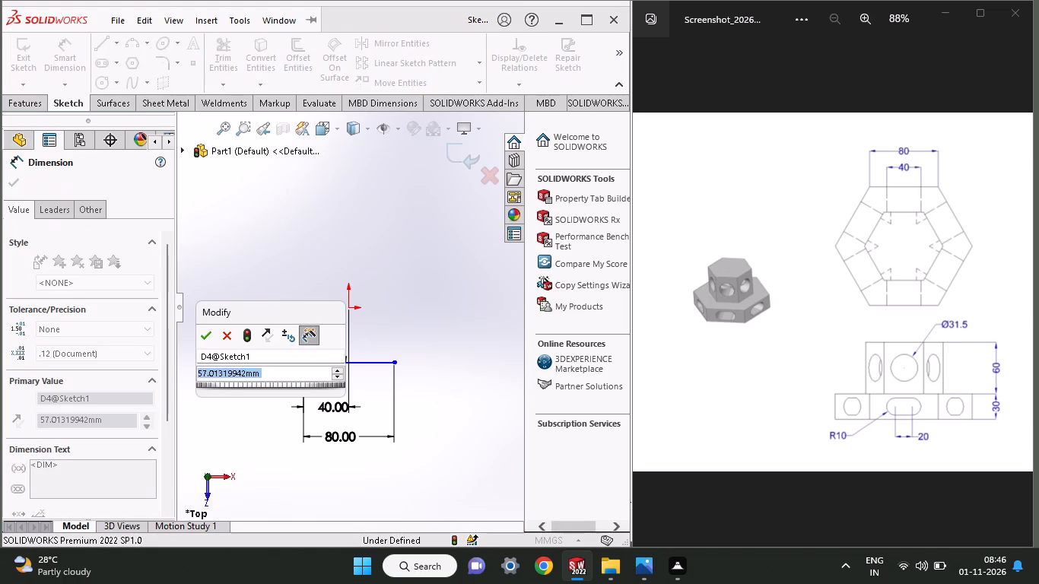
text(80)
key(Return)
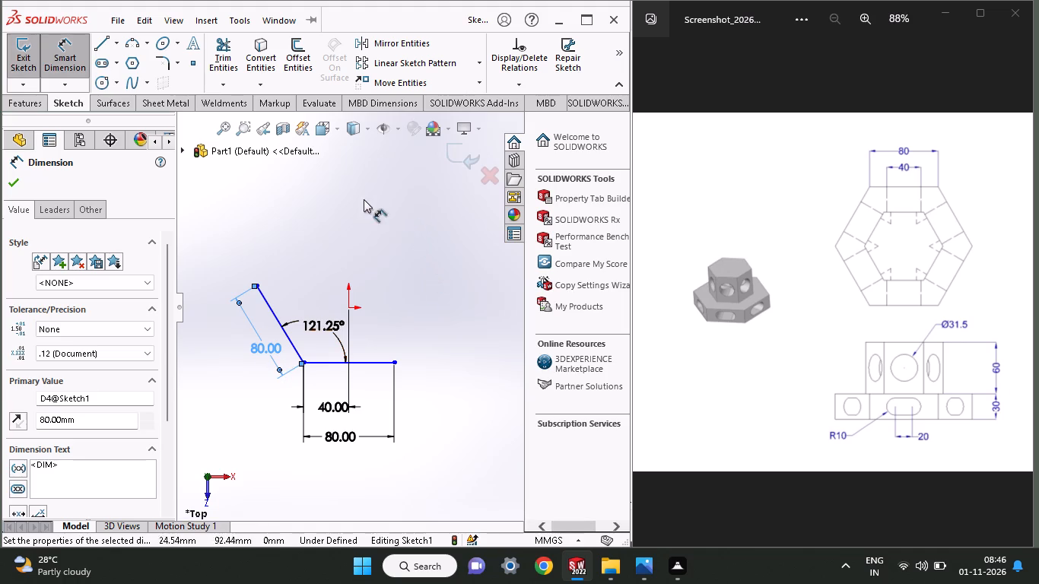
Draw an angled line about 74 mm long, up and outward from the horizontal line's right endpoint.
click(94, 45)
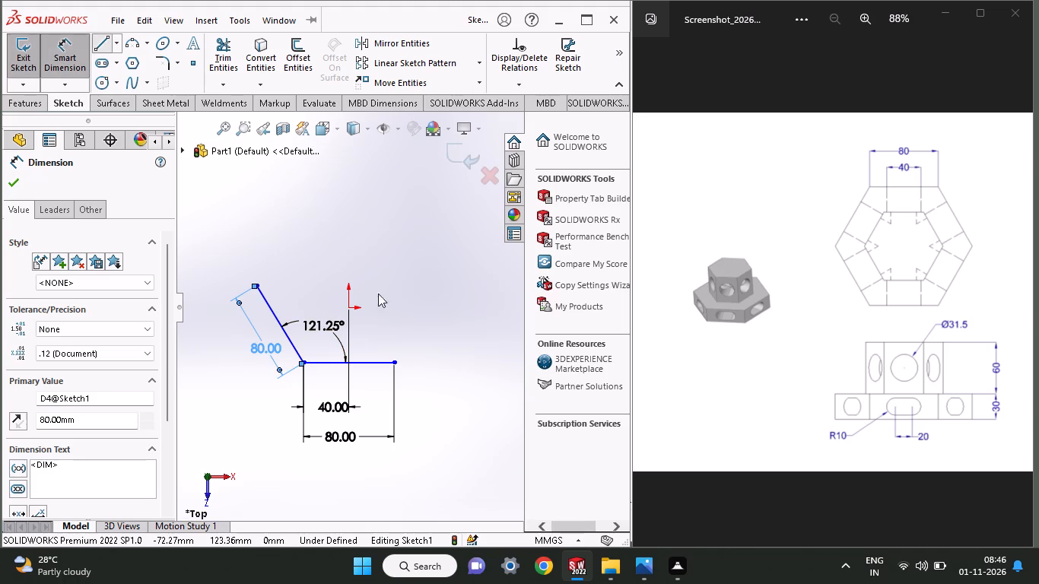
click(396, 361)
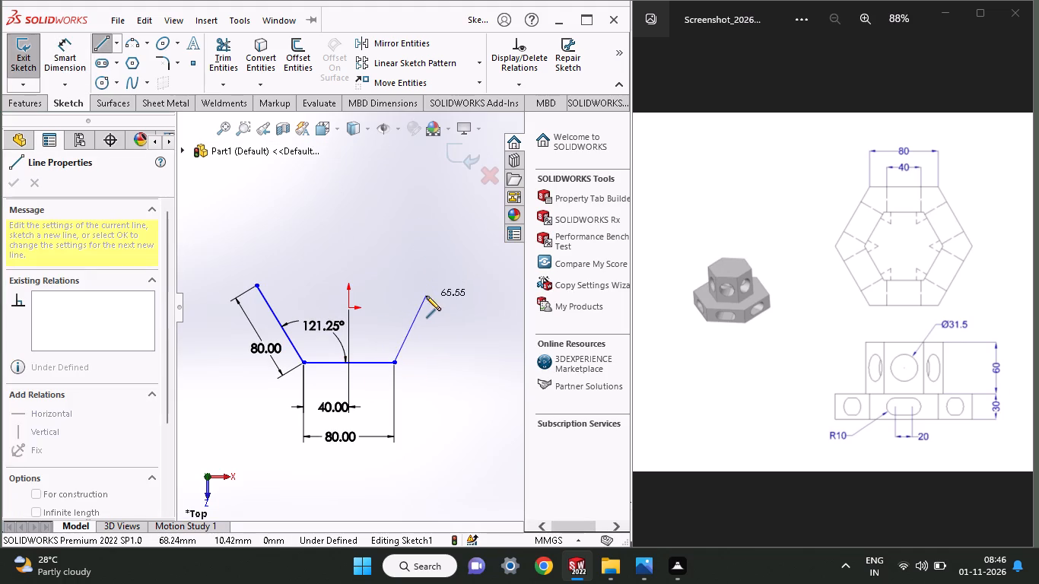
click(427, 287)
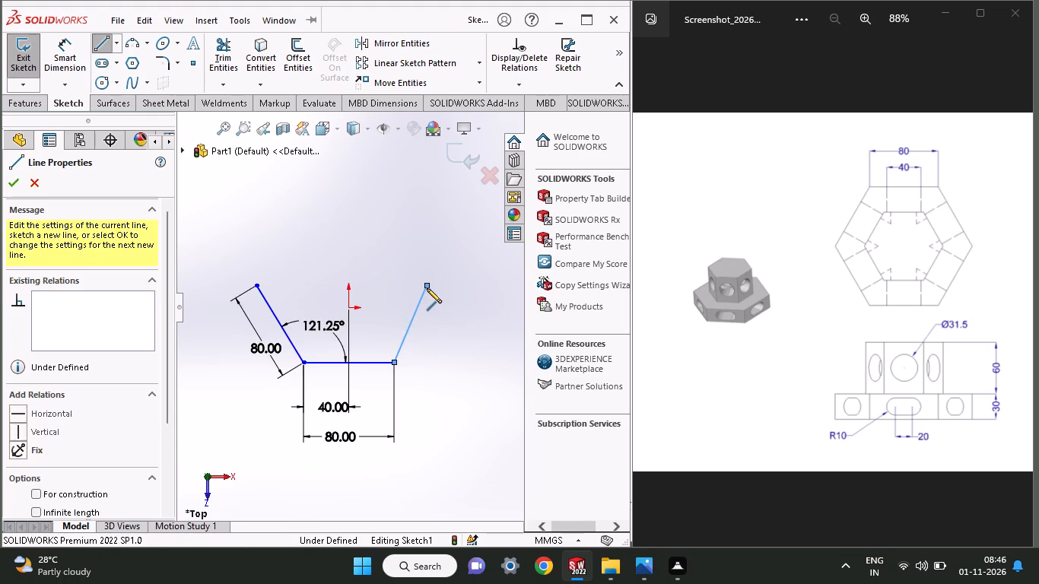
right_click(436, 328)
click(440, 335)
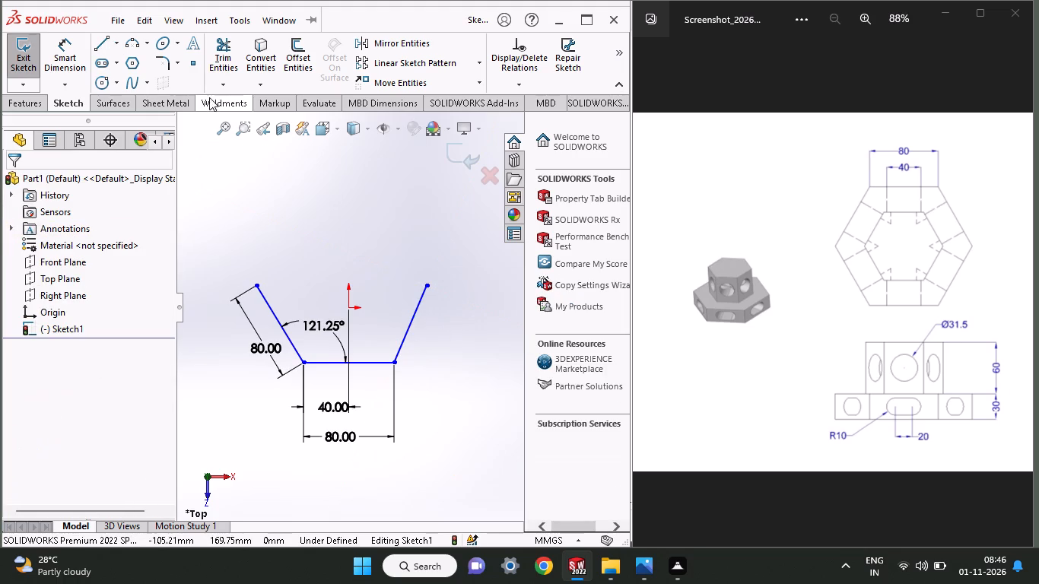
Set the angle between the horizontal line and the left angled line to 120°.
double_click(310, 323)
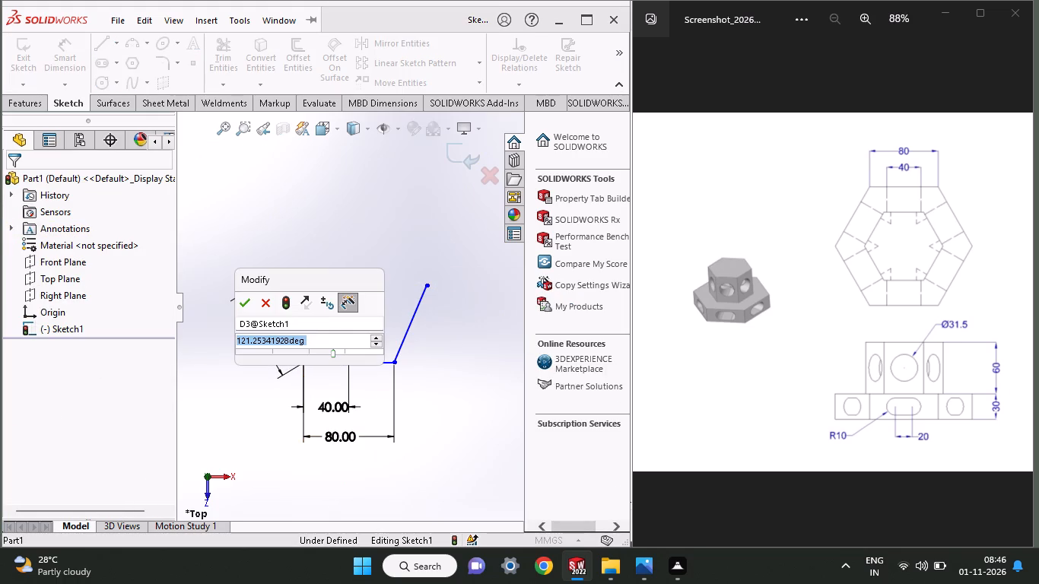
text(120)
key(Return)
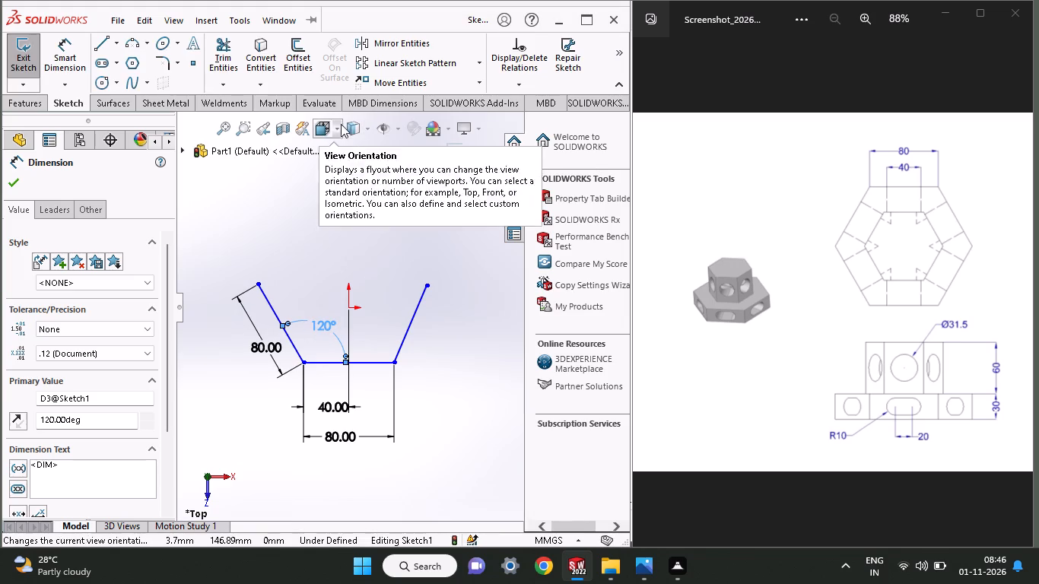
Dimension the angle between the horizontal line and the right angled line to 120°.
click(55, 55)
click(380, 363)
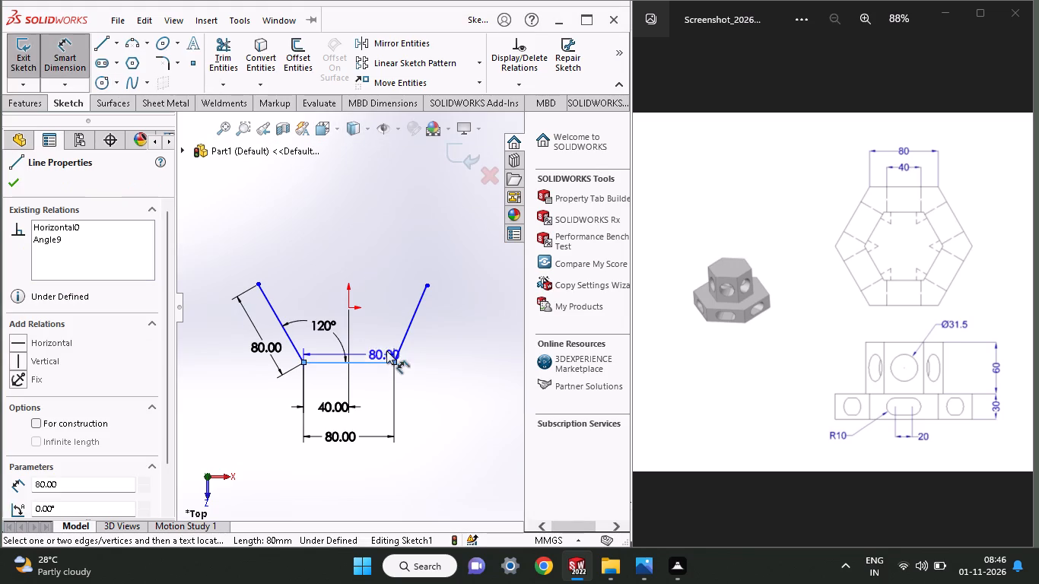
click(417, 309)
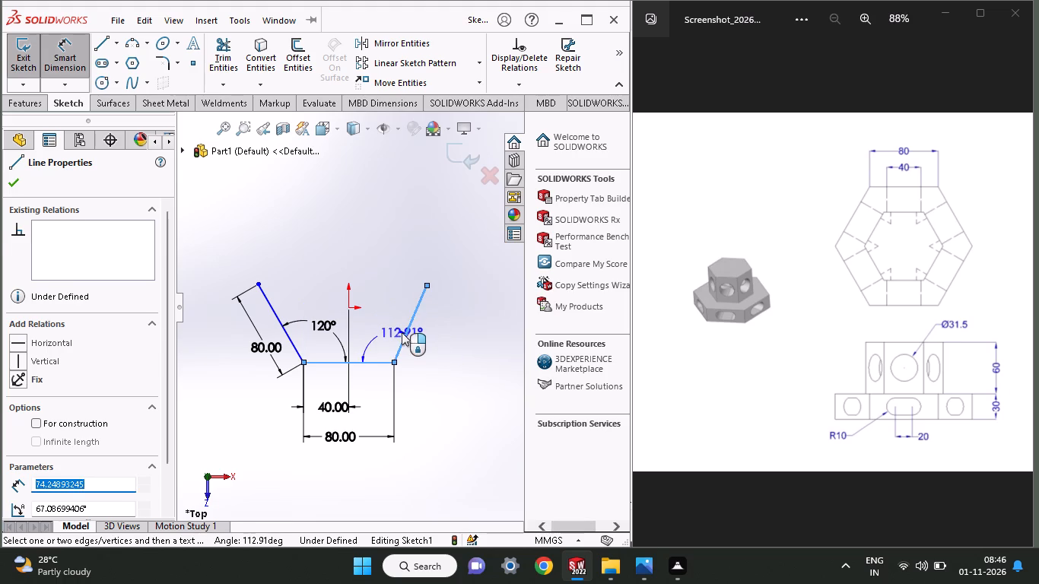
click(402, 332)
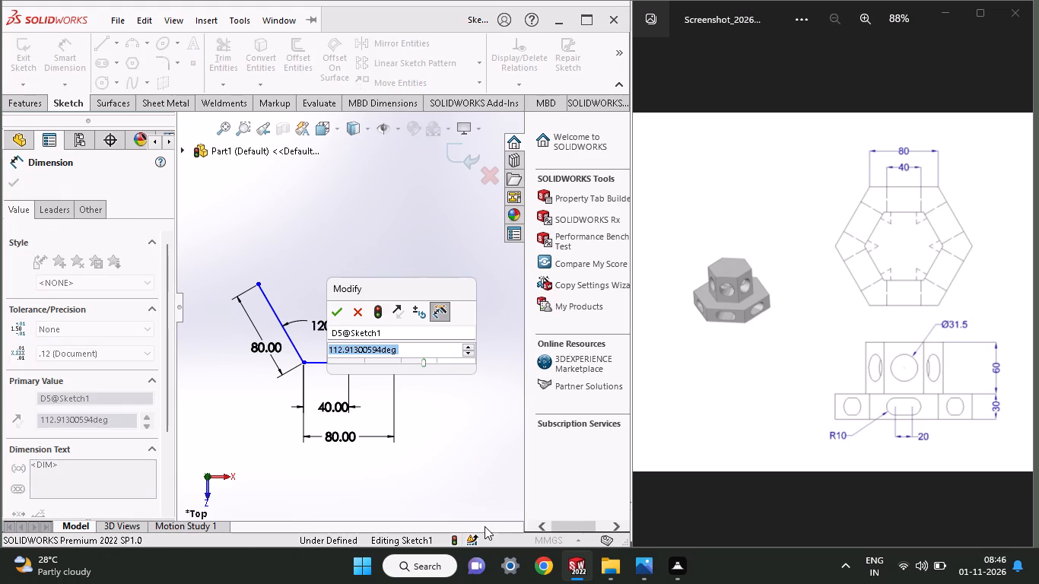
text(120)
key(Return)
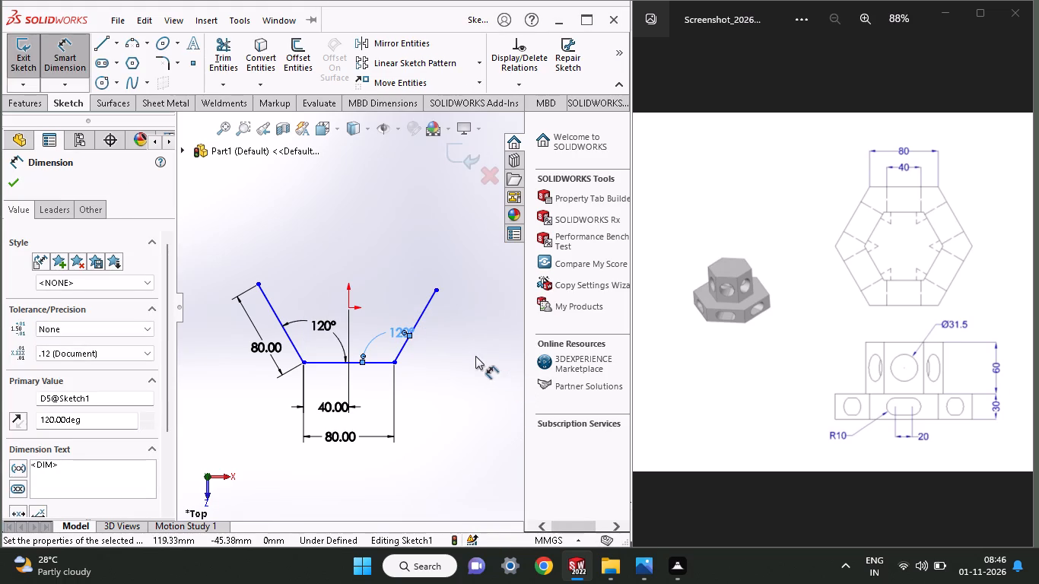
Dimension the right angled line's aligned length to 80 mm.
click(422, 319)
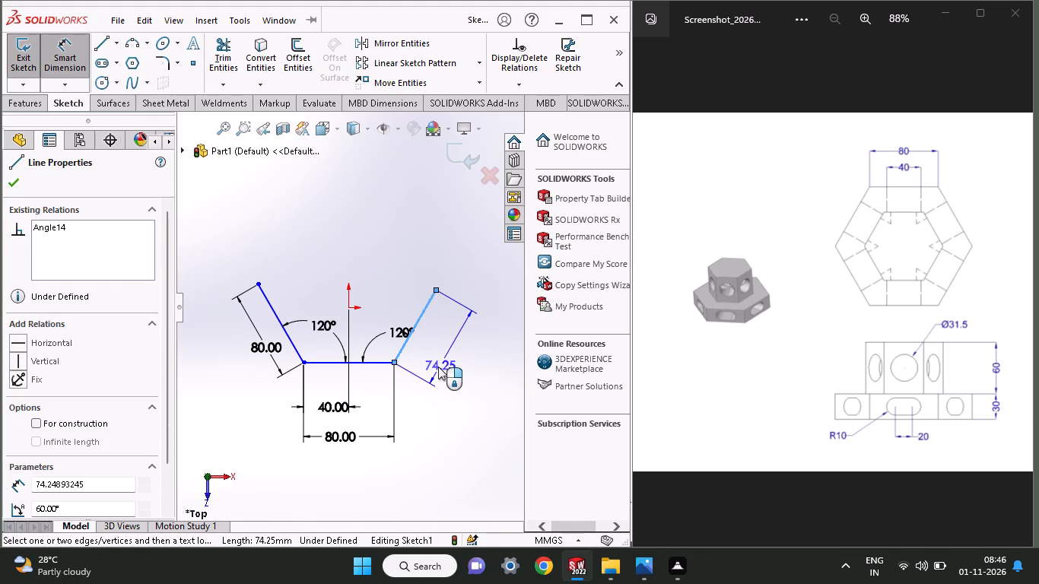
click(438, 367)
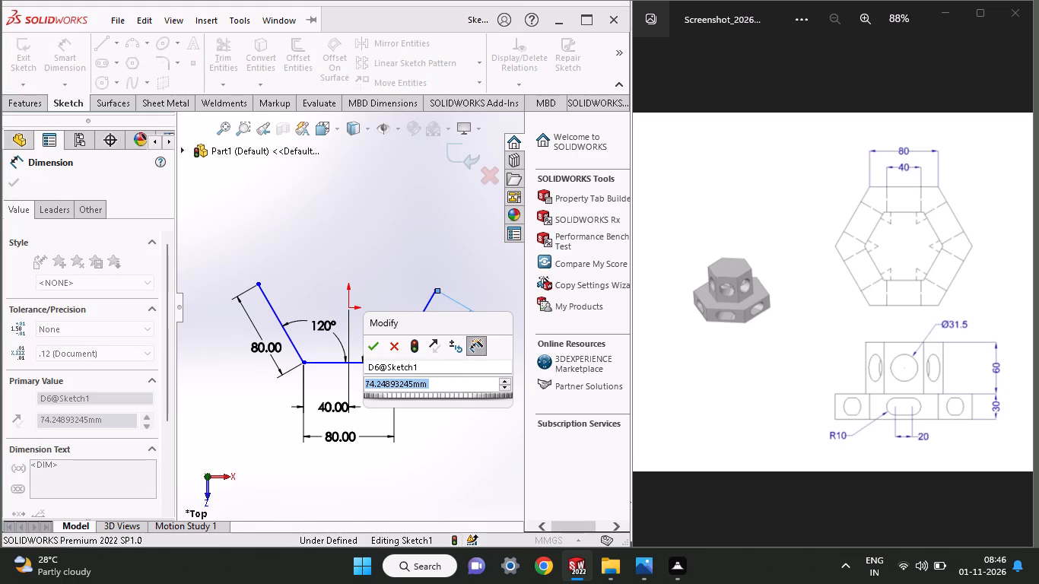
text(80)
key(Return)
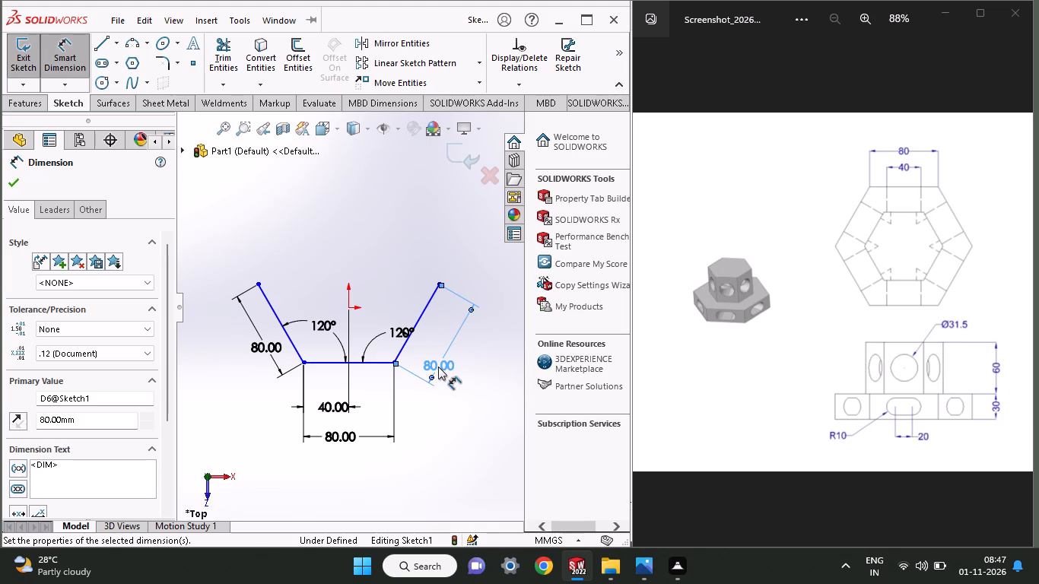
click(21, 180)
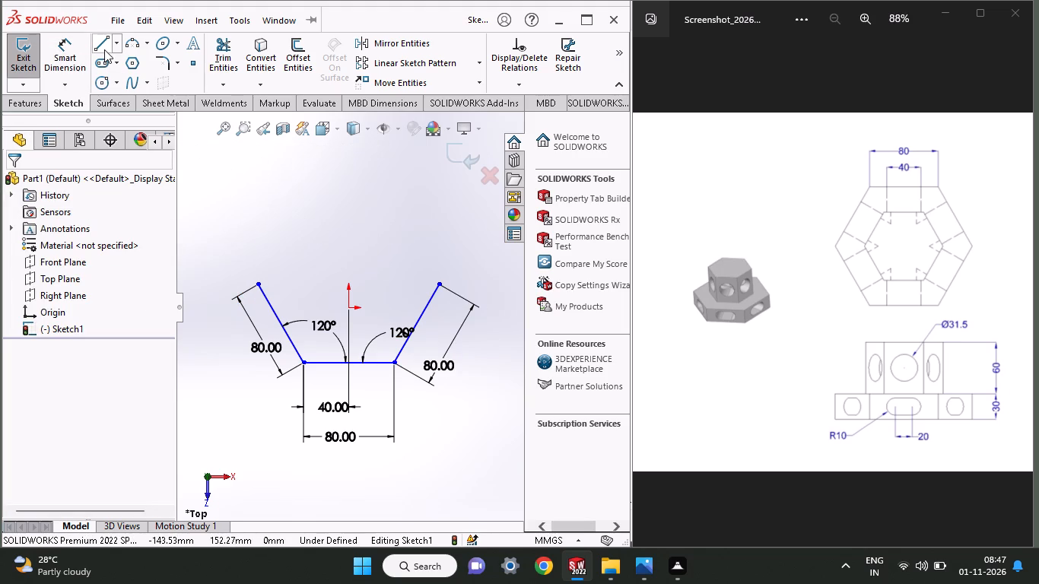
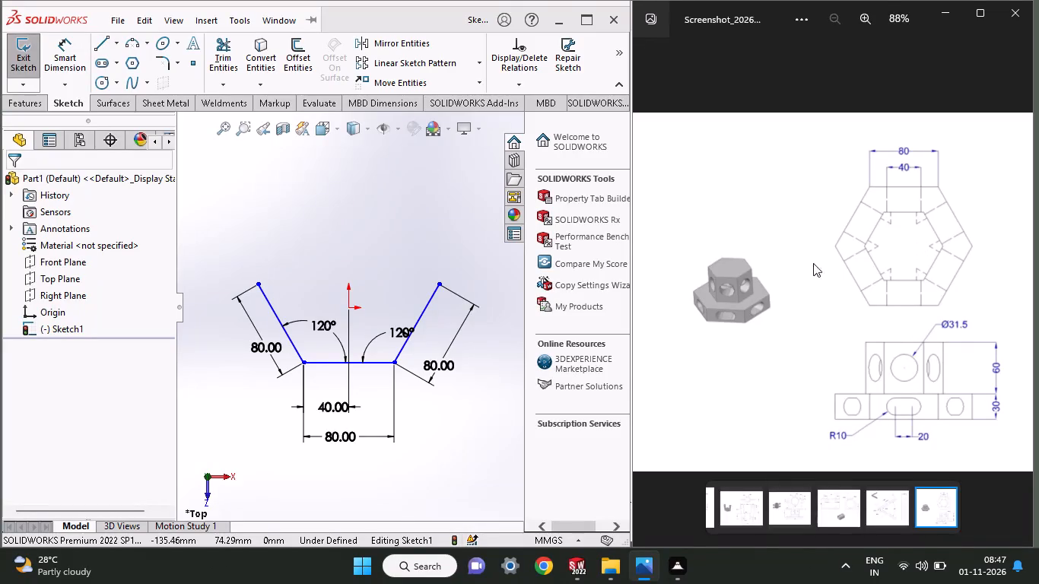
Draw a line about 60 mm long from the left angled line's upper endpoint, up and inward, parallel to the right angled line.
click(101, 36)
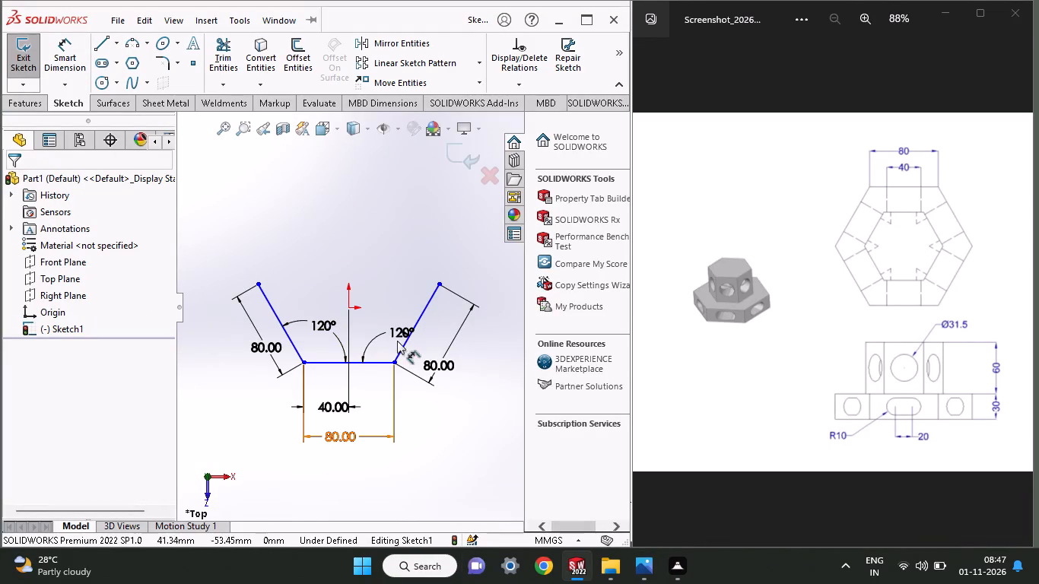
click(96, 46)
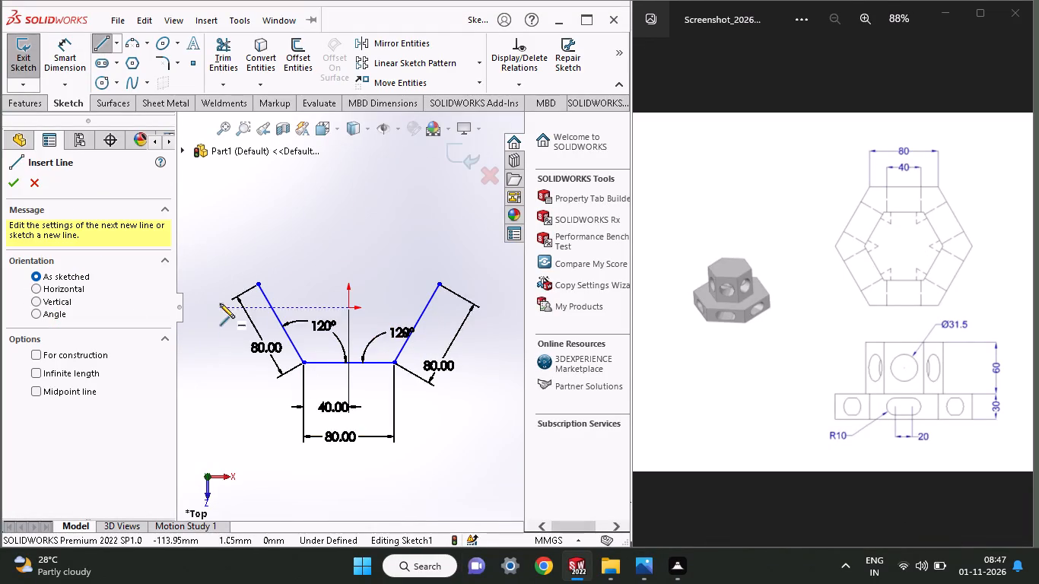
click(256, 287)
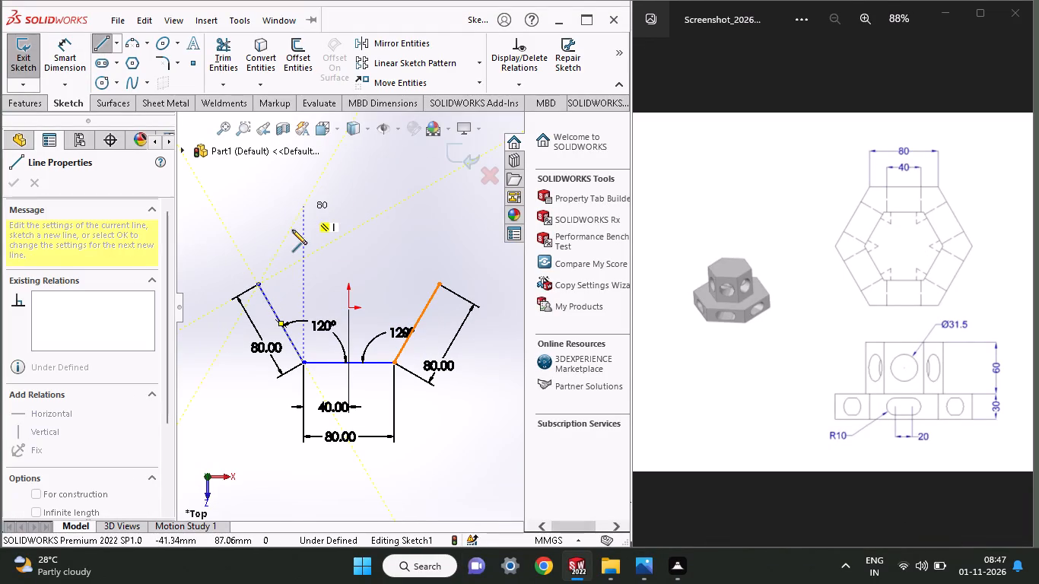
click(293, 226)
right_click(319, 206)
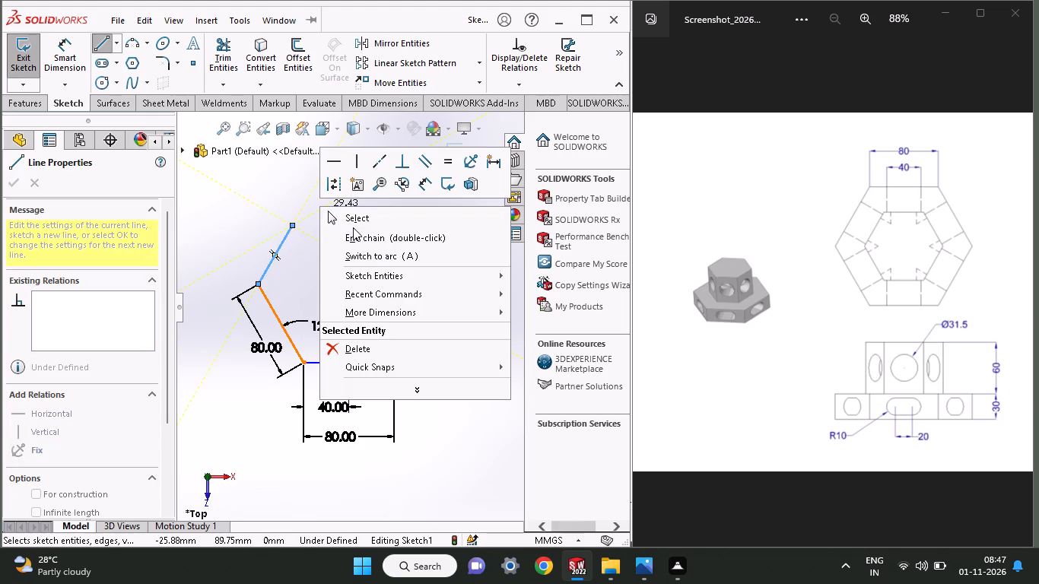
click(353, 220)
Dimension the upper-left angled line's aligned length to 80 mm.
click(75, 60)
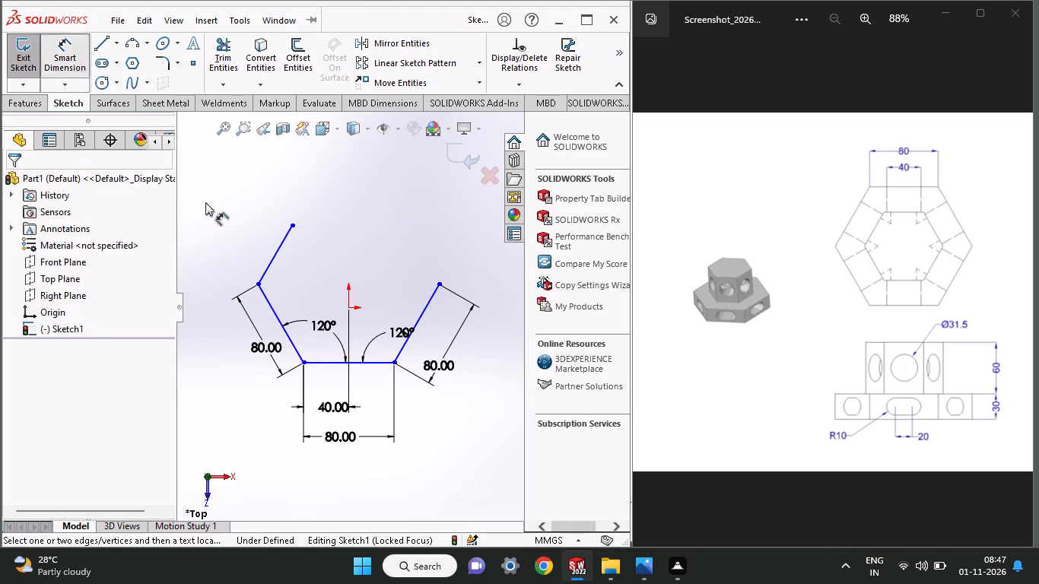
click(286, 241)
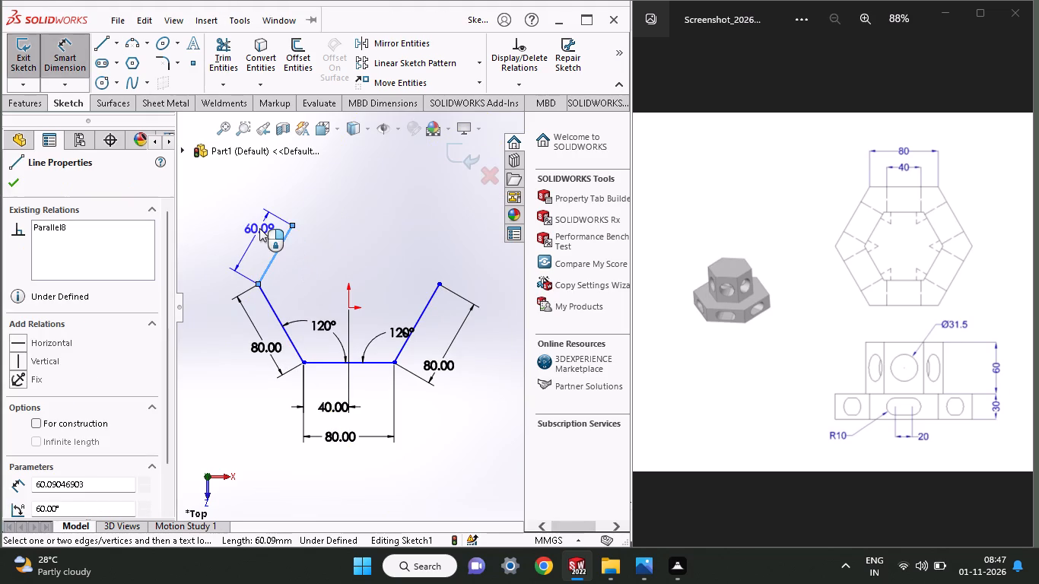
click(259, 228)
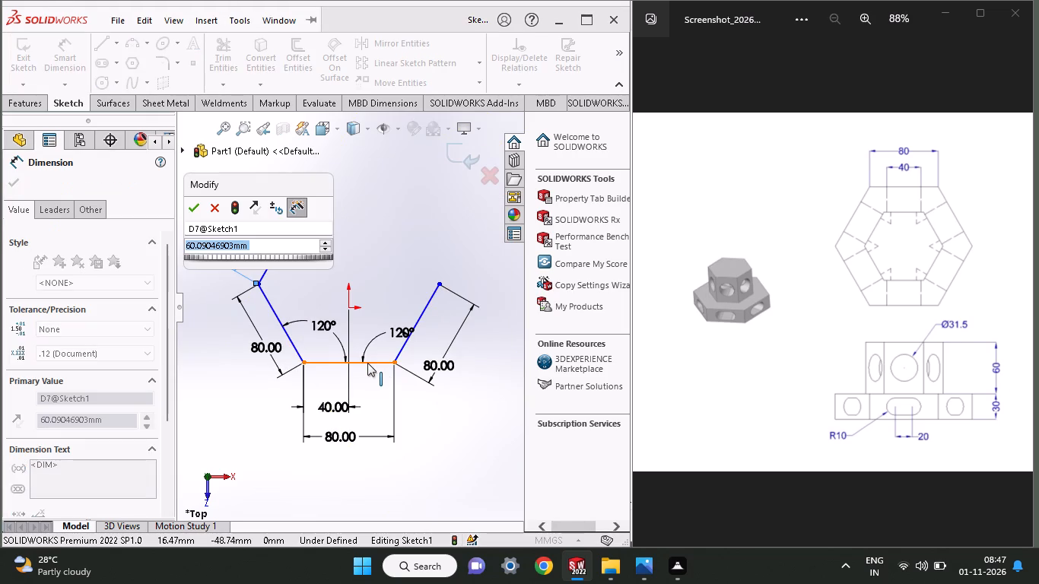
text(80)
key(Return)
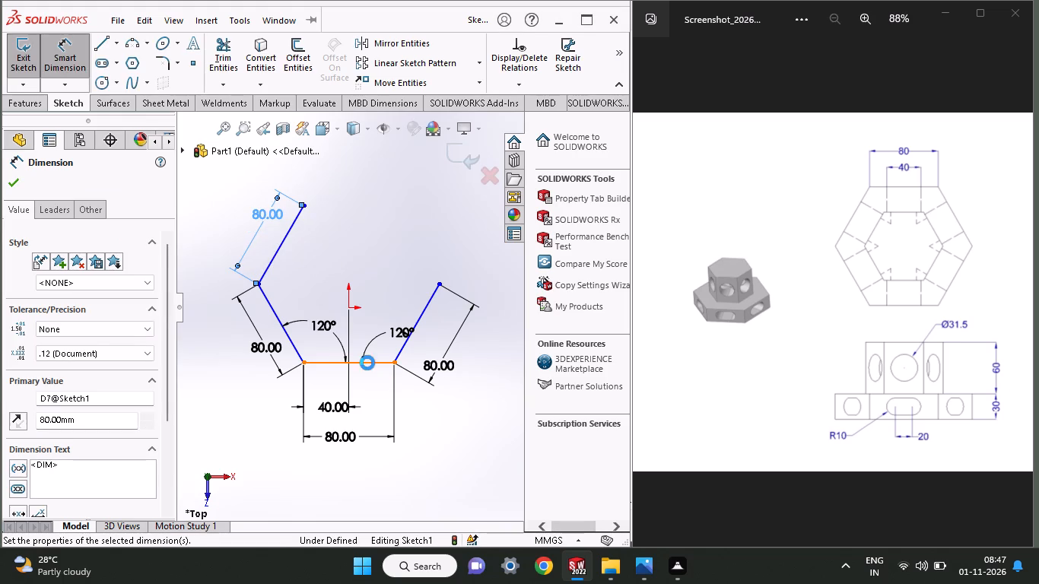
Add a driven angle dimension between the lower-left and upper-left angled lines.
click(265, 297)
click(272, 258)
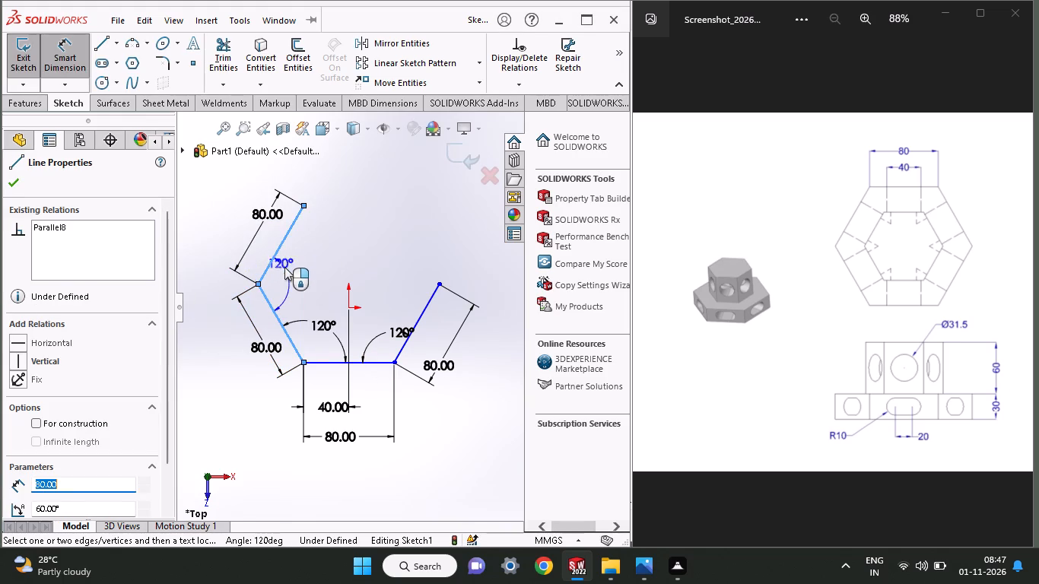
click(284, 268)
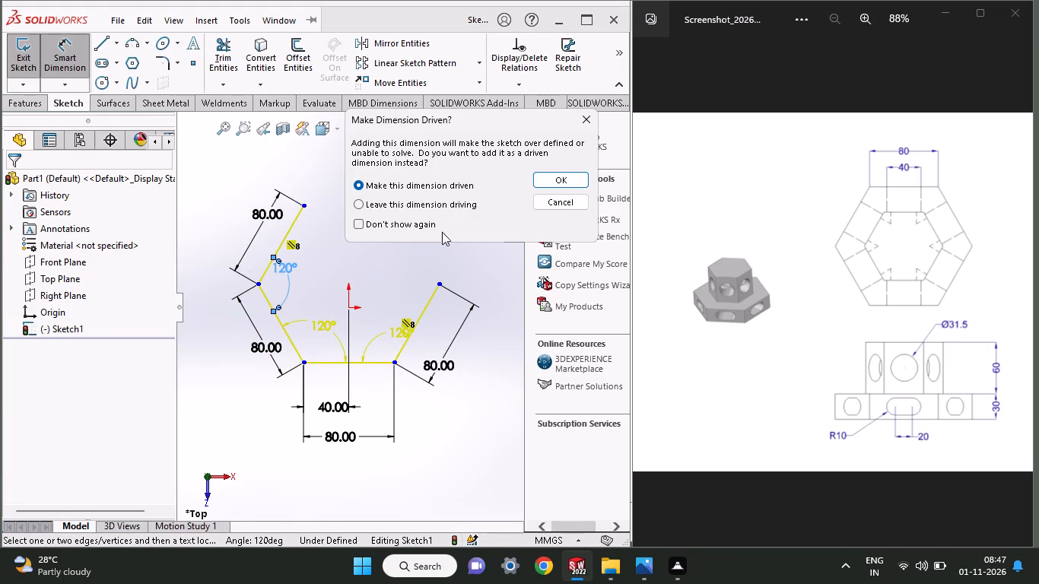
click(542, 175)
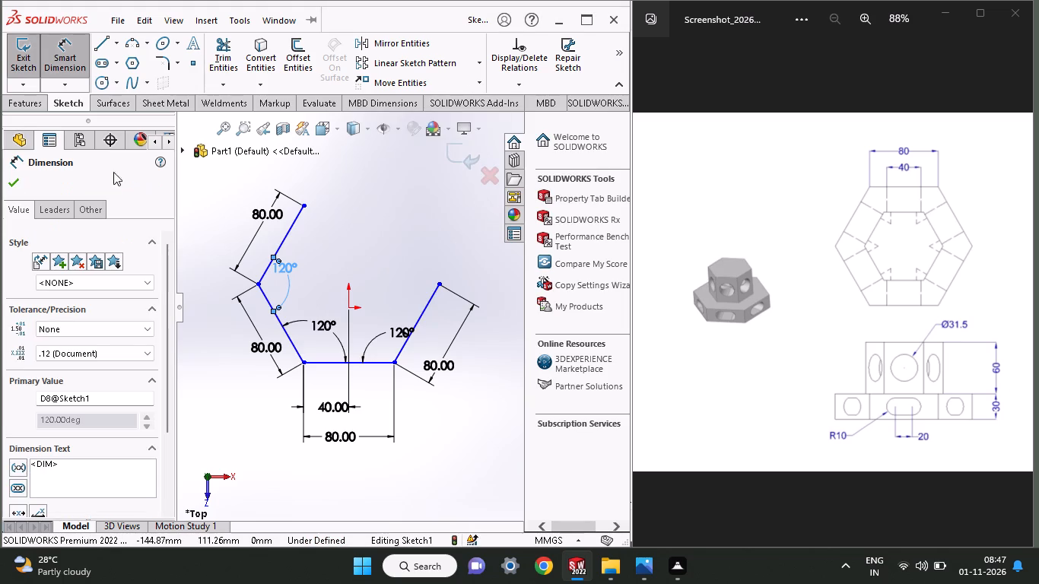
Draw a horizontal line about 80 mm long from the upper-left angled line's top endpoint toward the hexagon's right side.
click(103, 49)
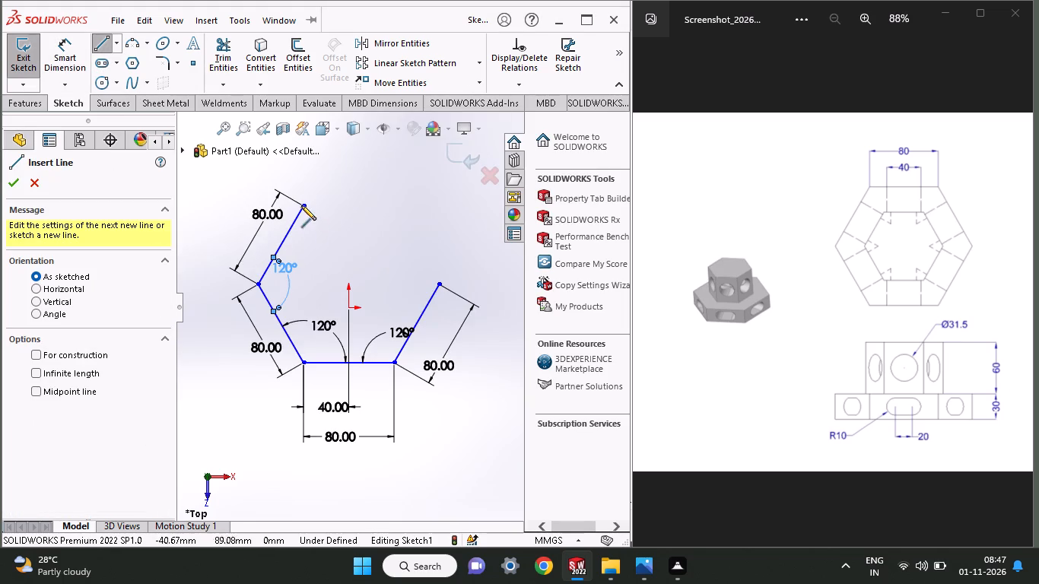
click(306, 205)
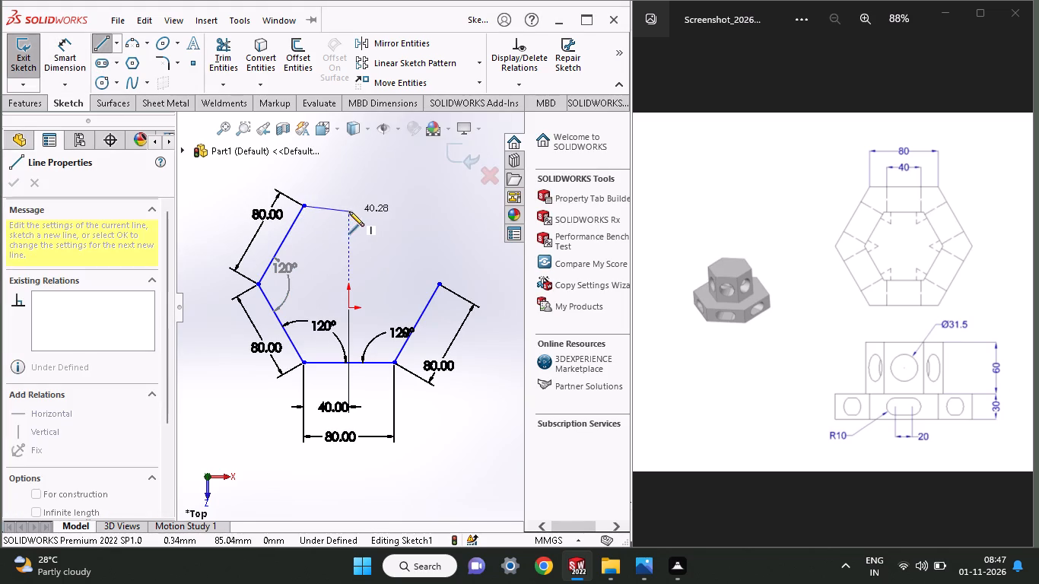
click(390, 210)
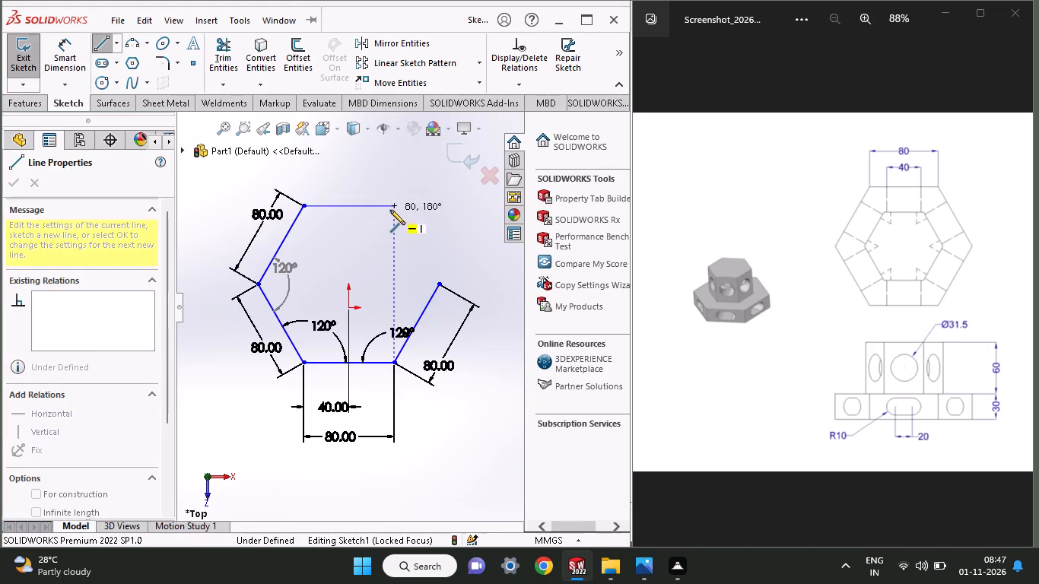
right_click(376, 184)
click(396, 195)
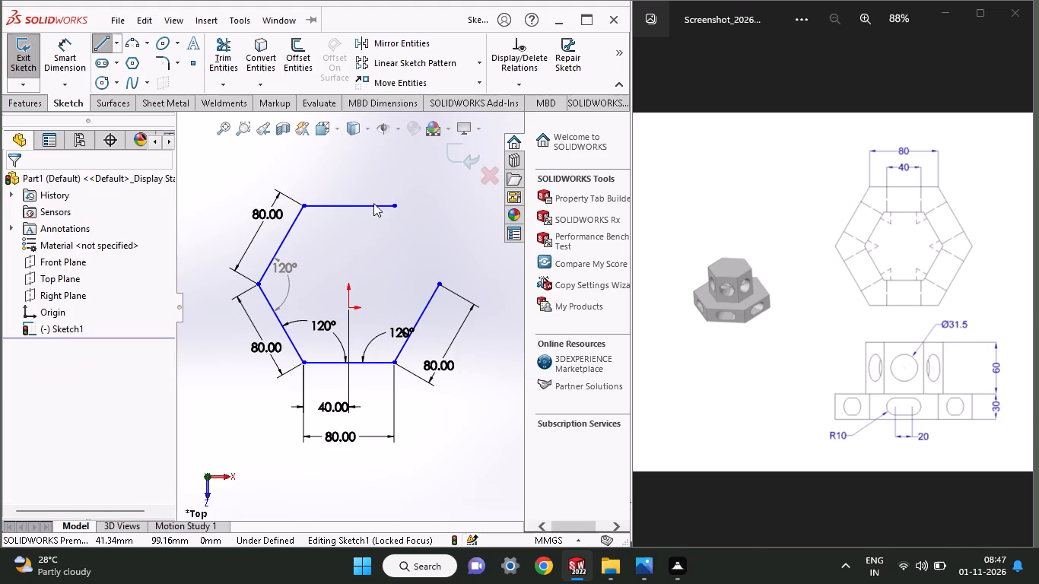
Dimension the top horizontal line's length to 80 mm.
click(59, 56)
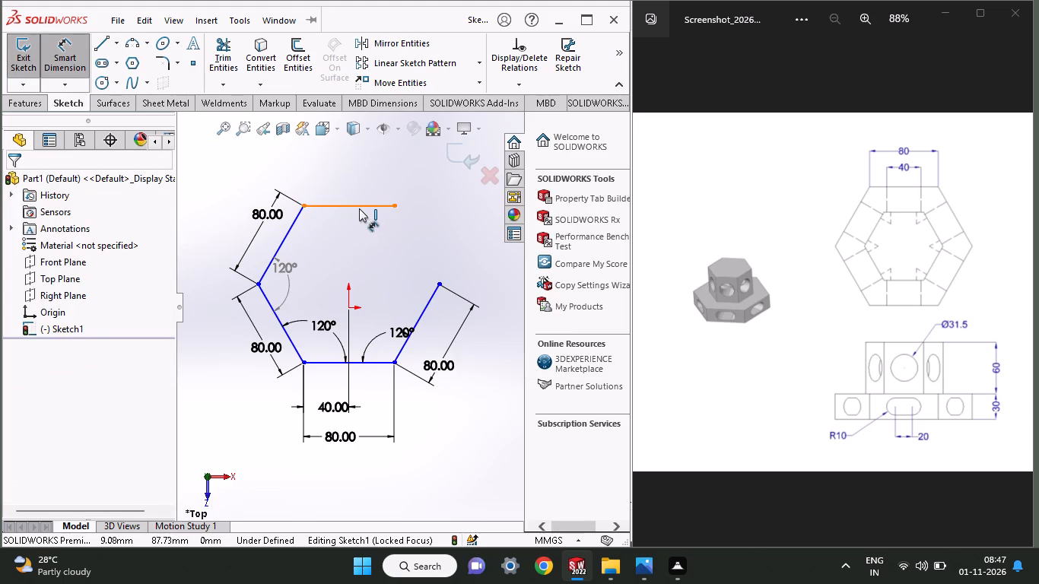
click(359, 207)
click(354, 188)
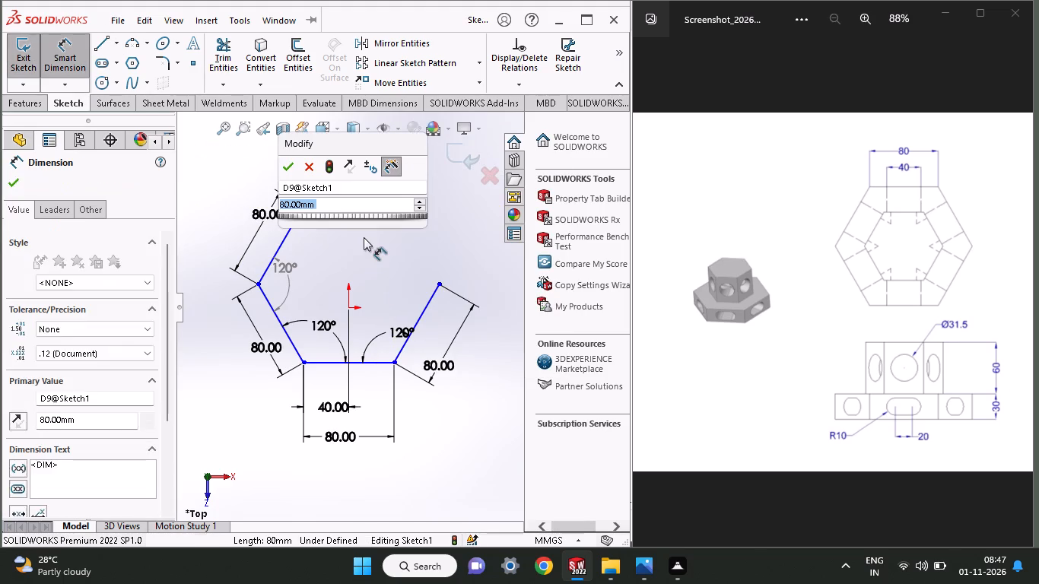
click(283, 167)
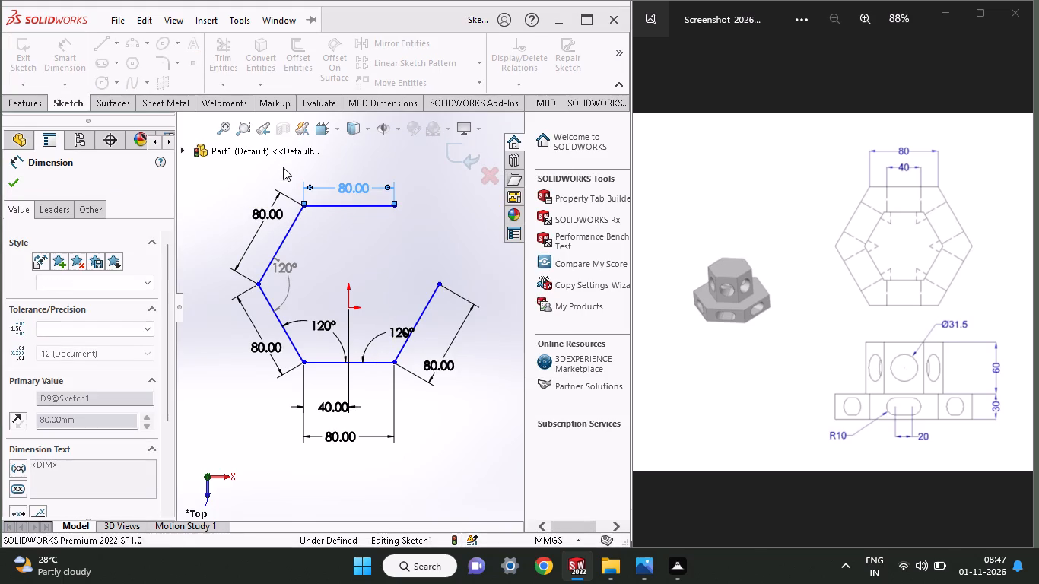
Close the hexagon with a line from the top horizontal line's right endpoint to the lower-right angled line's upper endpoint.
click(105, 41)
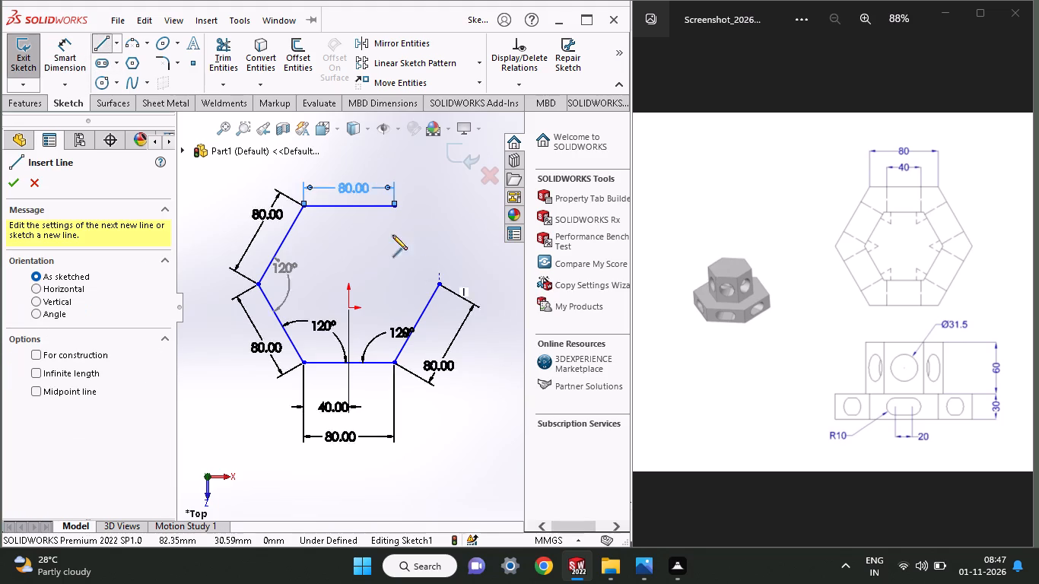
click(394, 206)
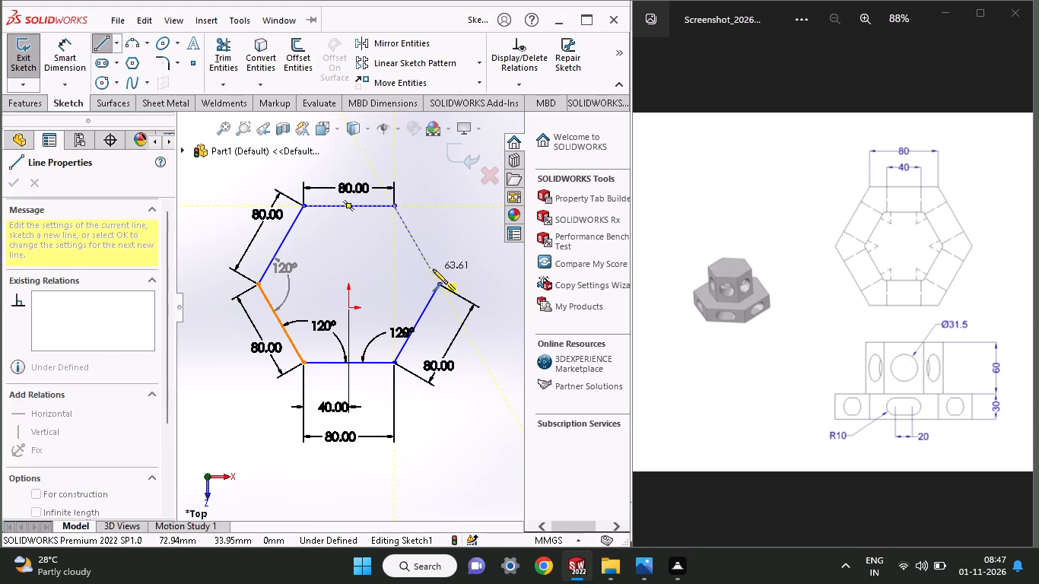
click(437, 284)
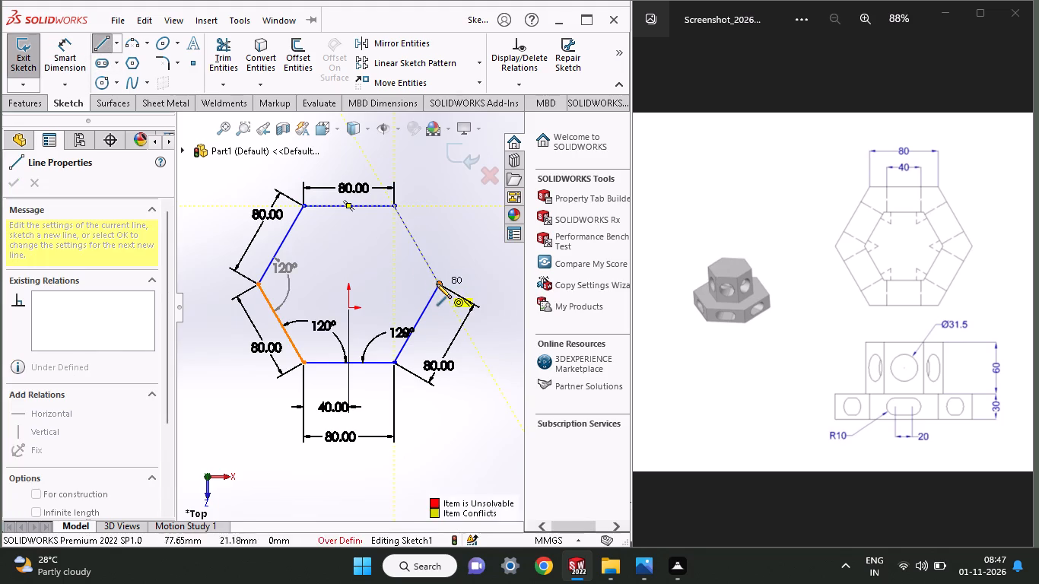
right_click(437, 249)
click(441, 254)
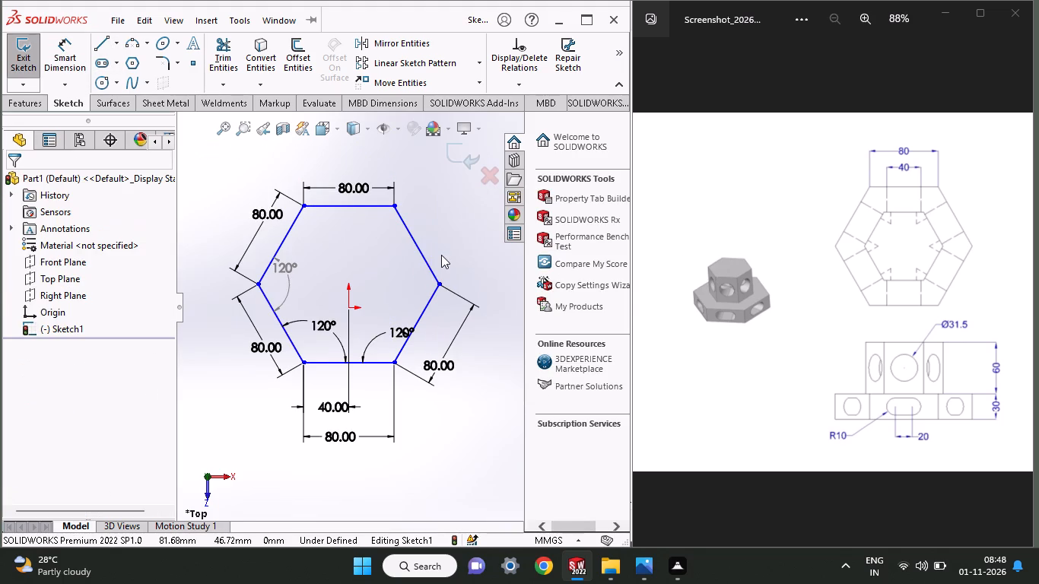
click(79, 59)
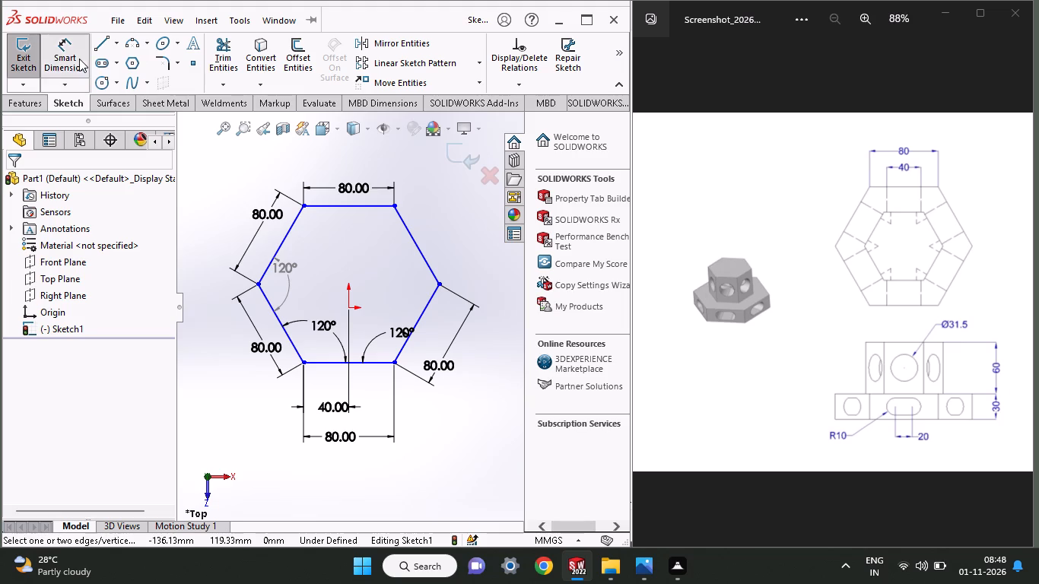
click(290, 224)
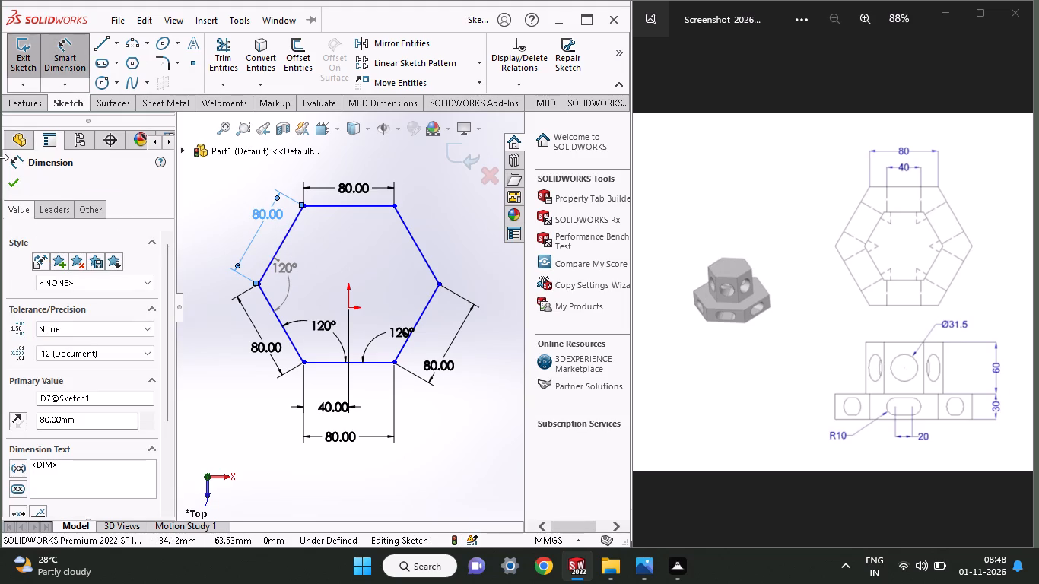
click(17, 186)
Add a driven angle dimension between the upper-left angled line and the top horizontal line.
click(78, 50)
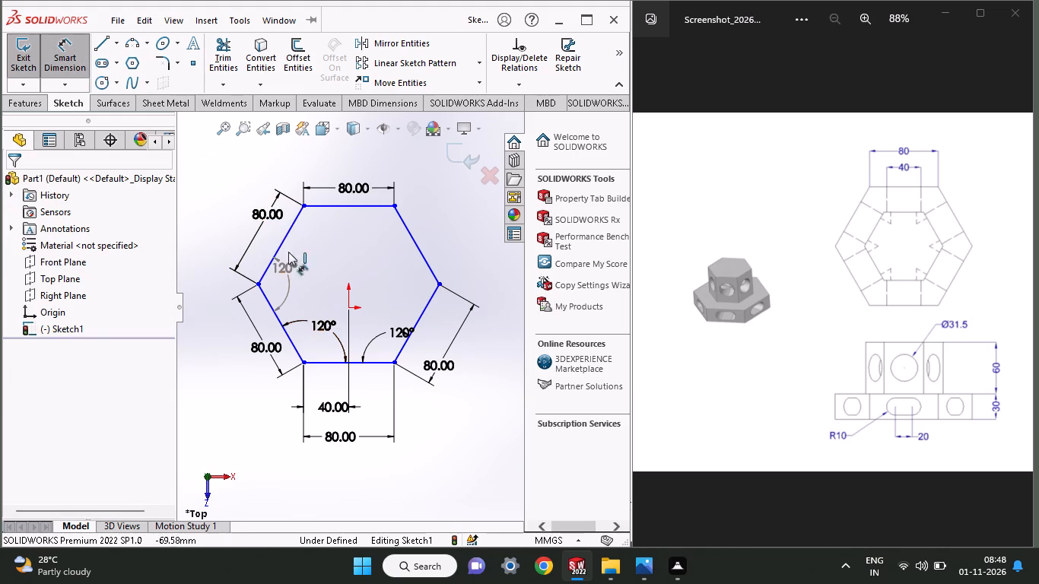
click(290, 235)
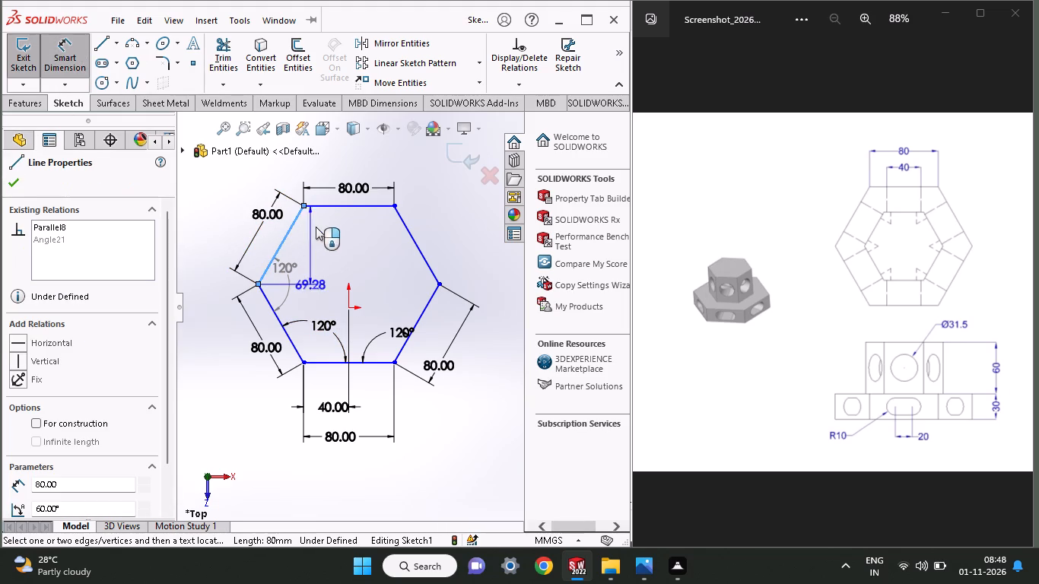
click(341, 205)
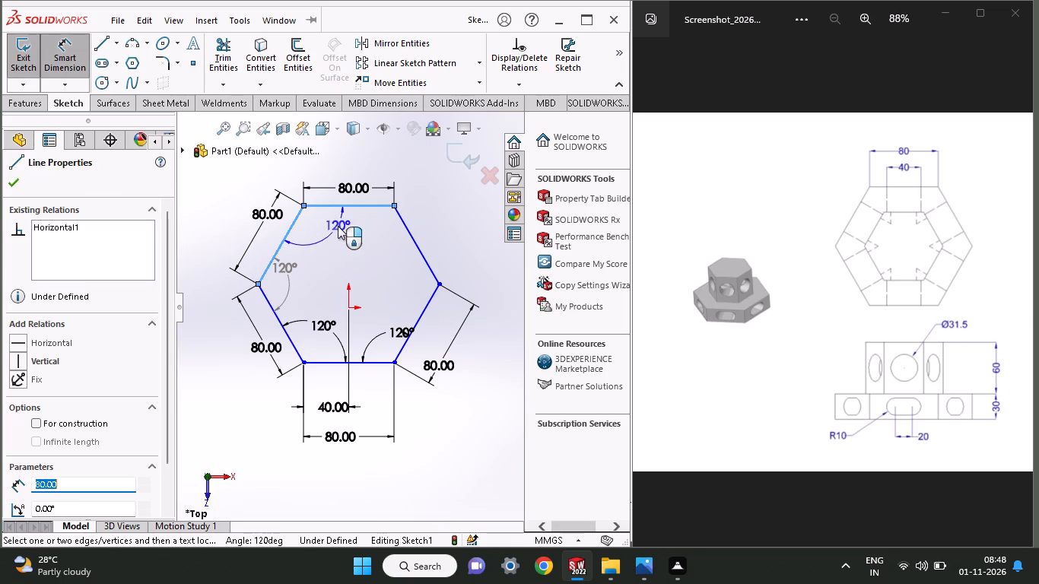
click(332, 230)
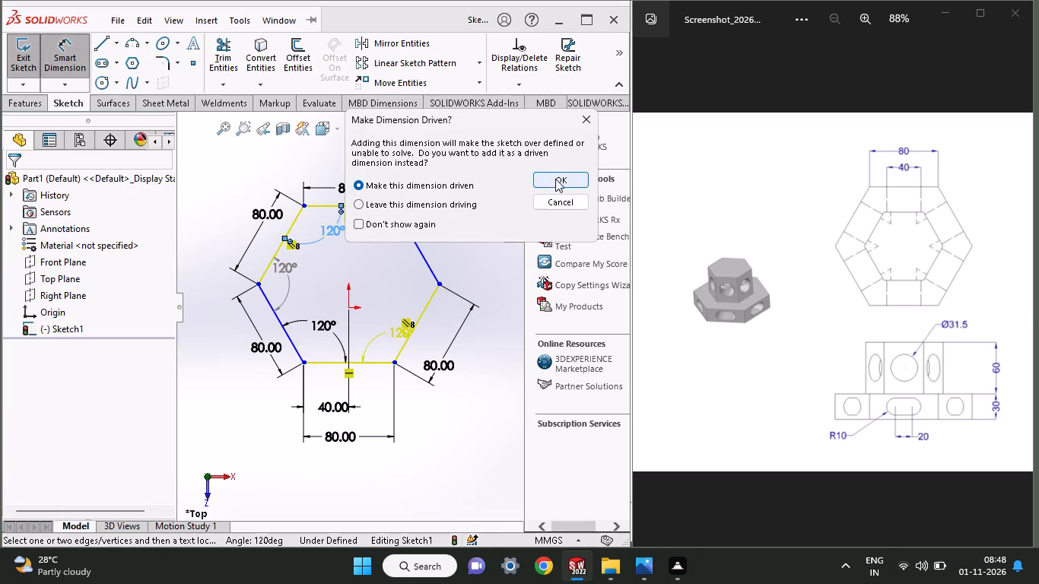
click(557, 178)
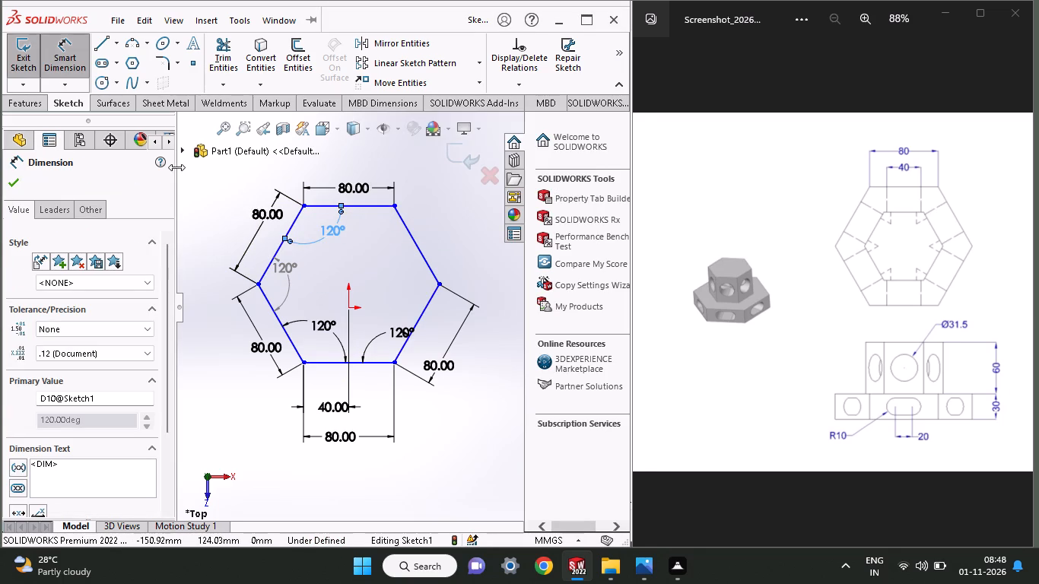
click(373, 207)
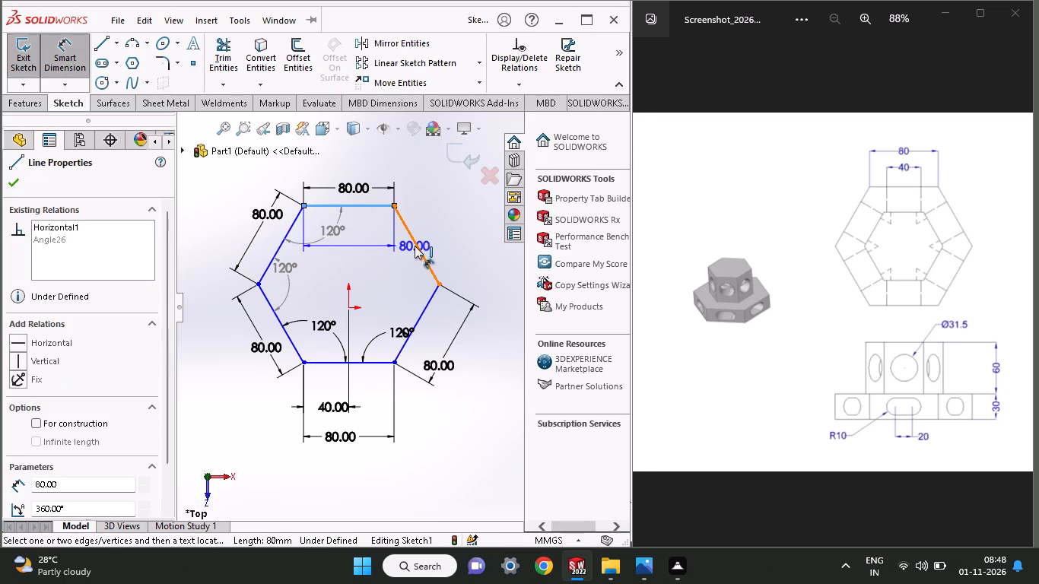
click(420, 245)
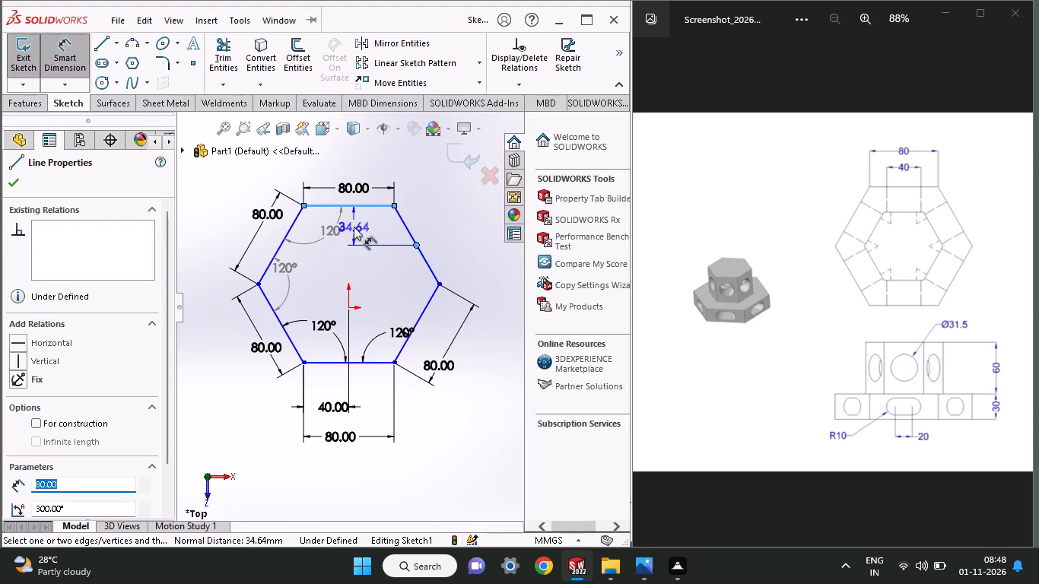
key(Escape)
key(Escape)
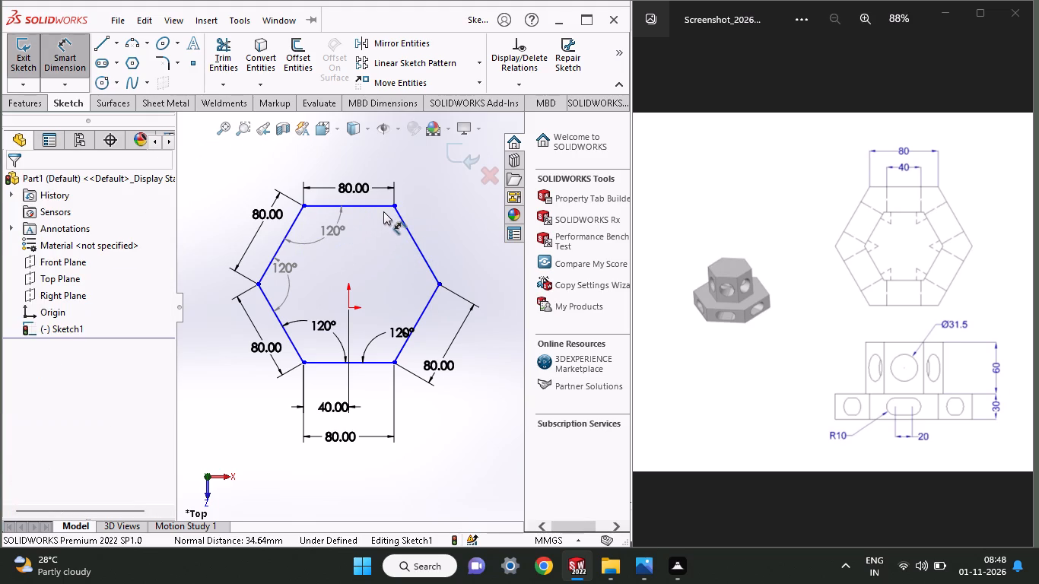
Add a driven angle dimension between the top horizontal line and the upper-right angled line.
click(371, 208)
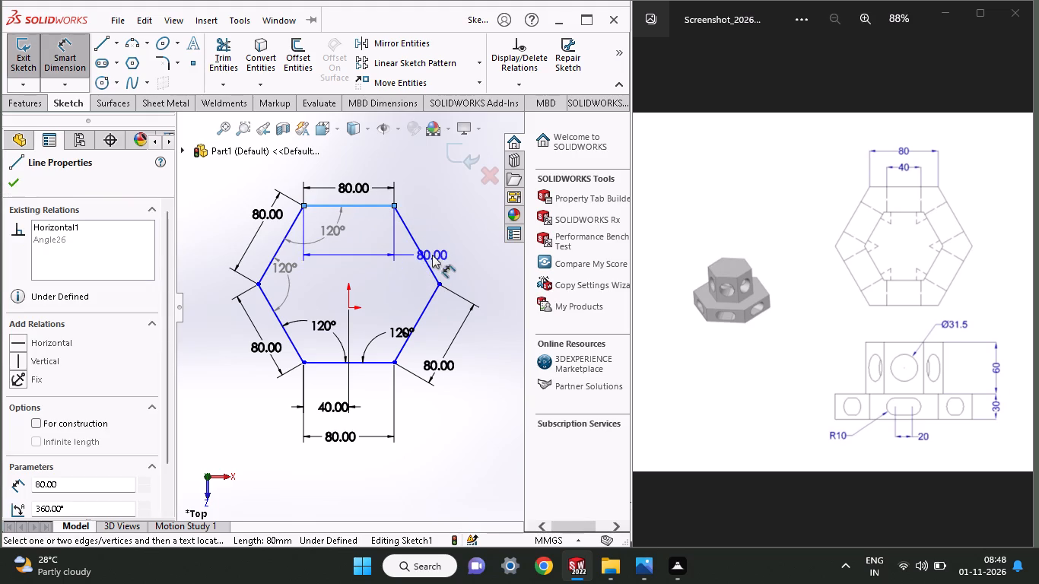
click(424, 263)
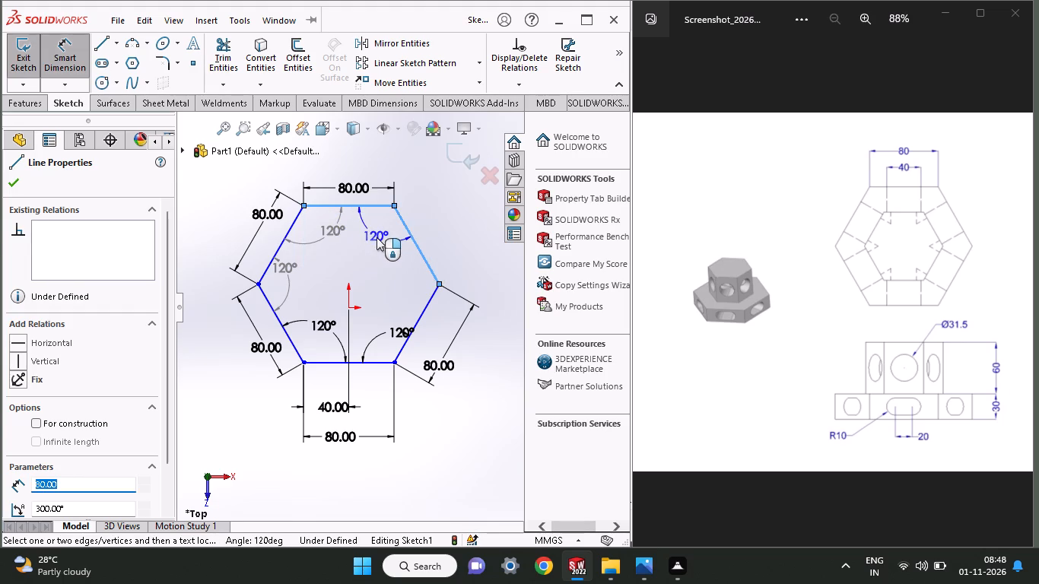
click(377, 237)
click(552, 186)
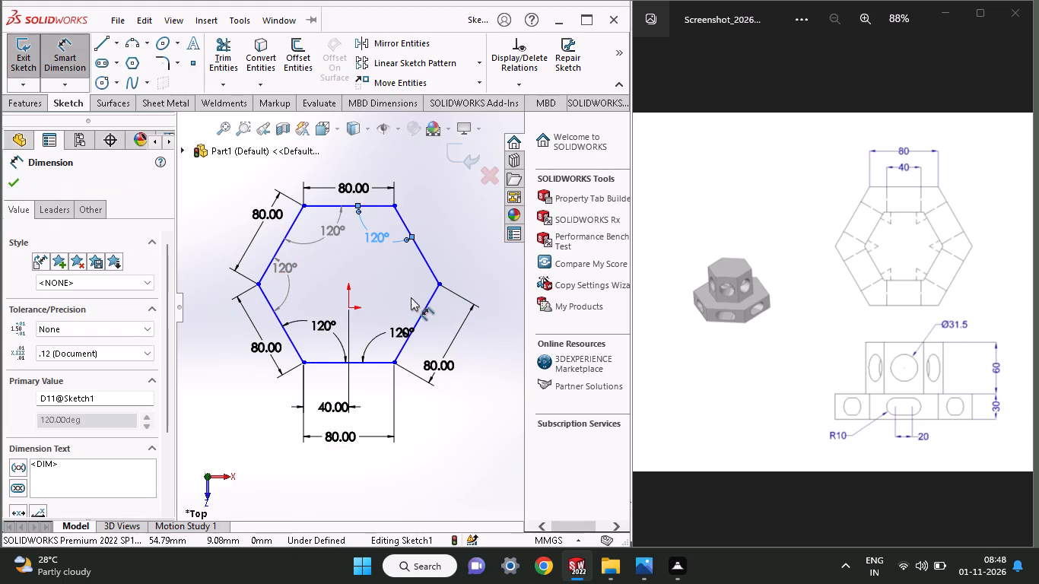
Add a driven angle dimension between the lower-right and upper-right angled lines of the hexagon.
click(423, 315)
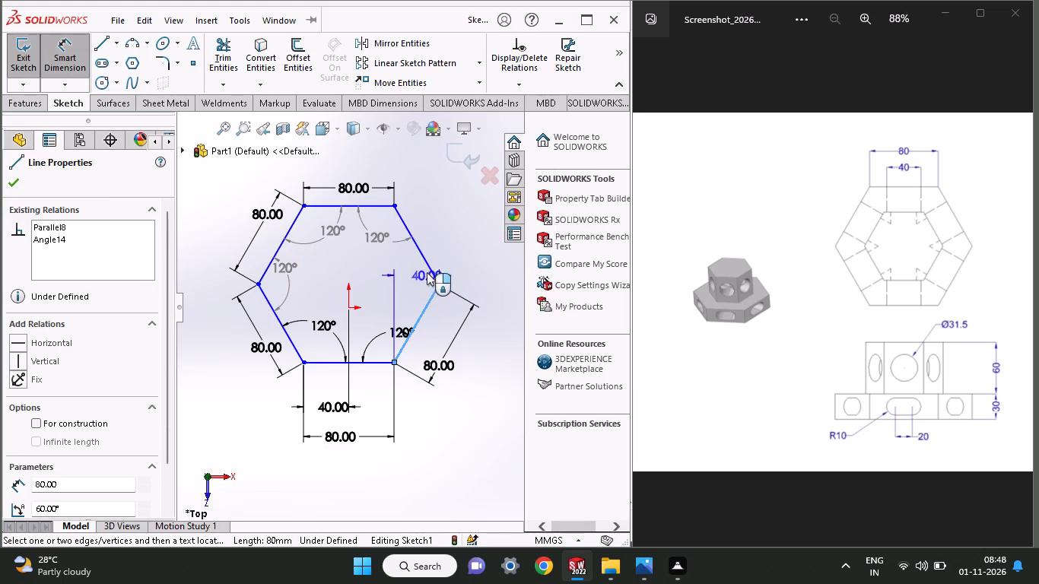
click(427, 264)
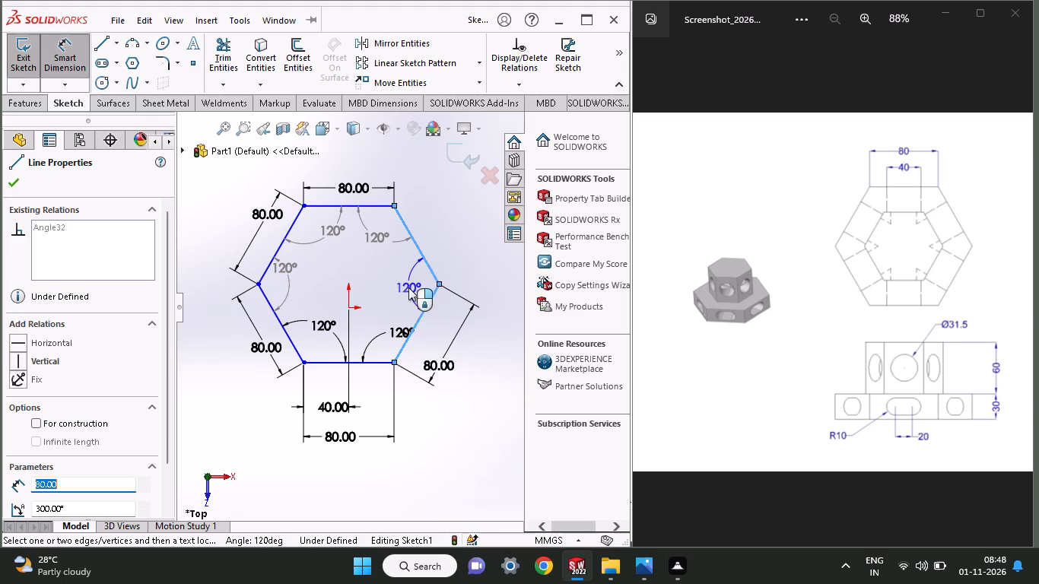
click(402, 281)
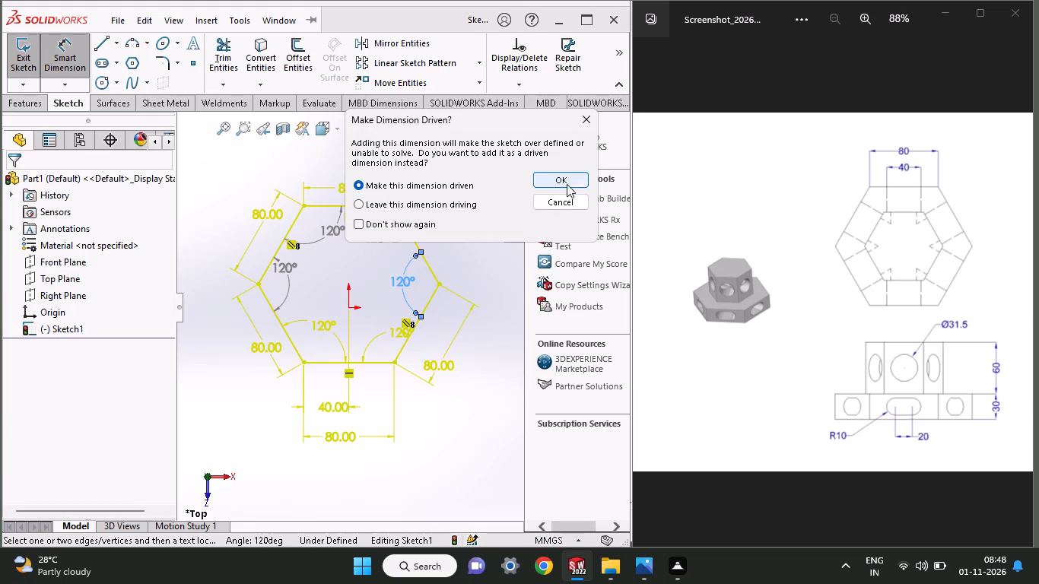
click(577, 179)
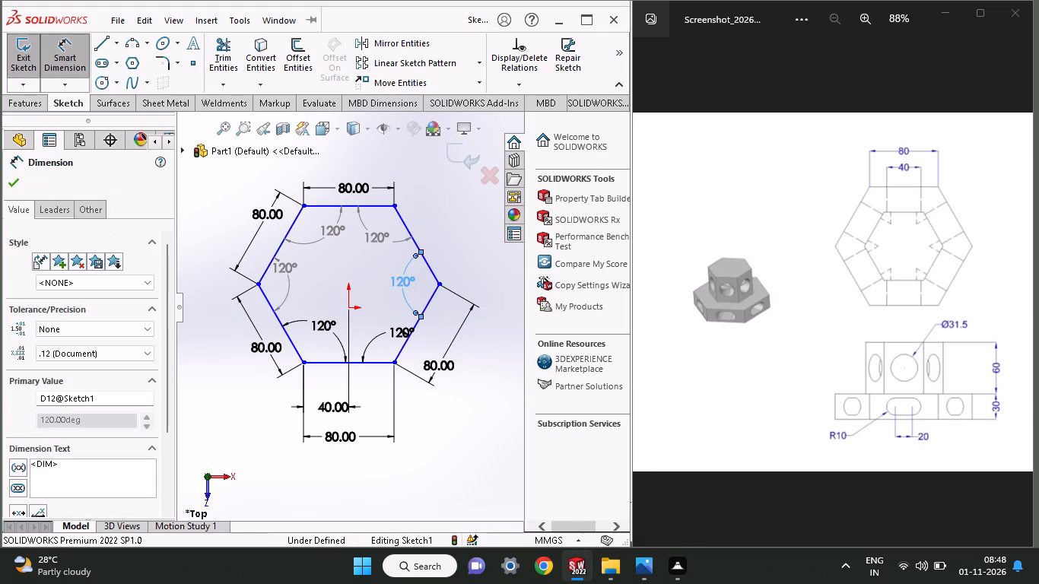
Extrude the hexagon sketch as a boss to a blind depth of 30 mm.
click(22, 107)
click(24, 77)
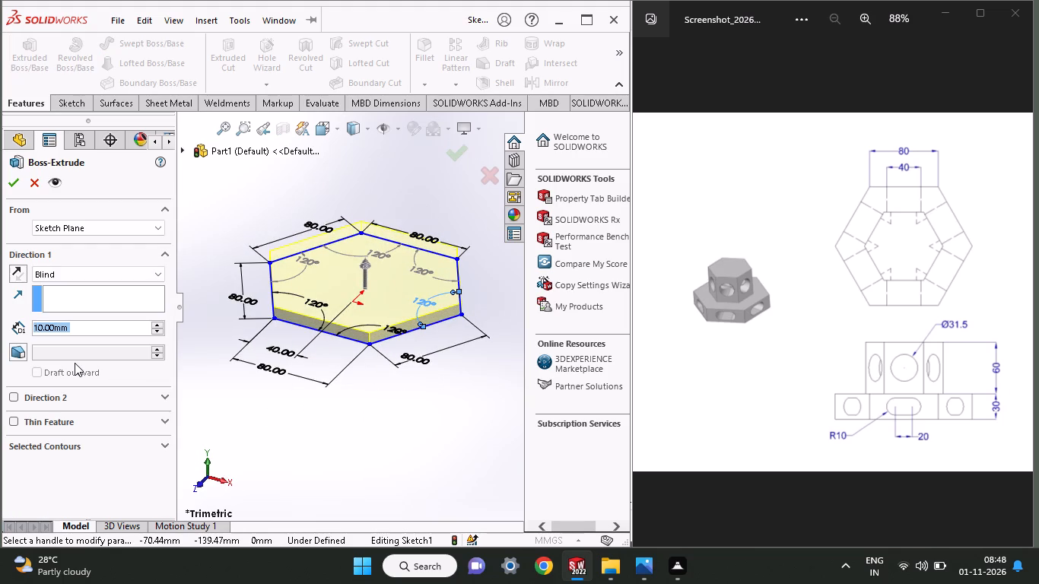
text(30)
key(Return)
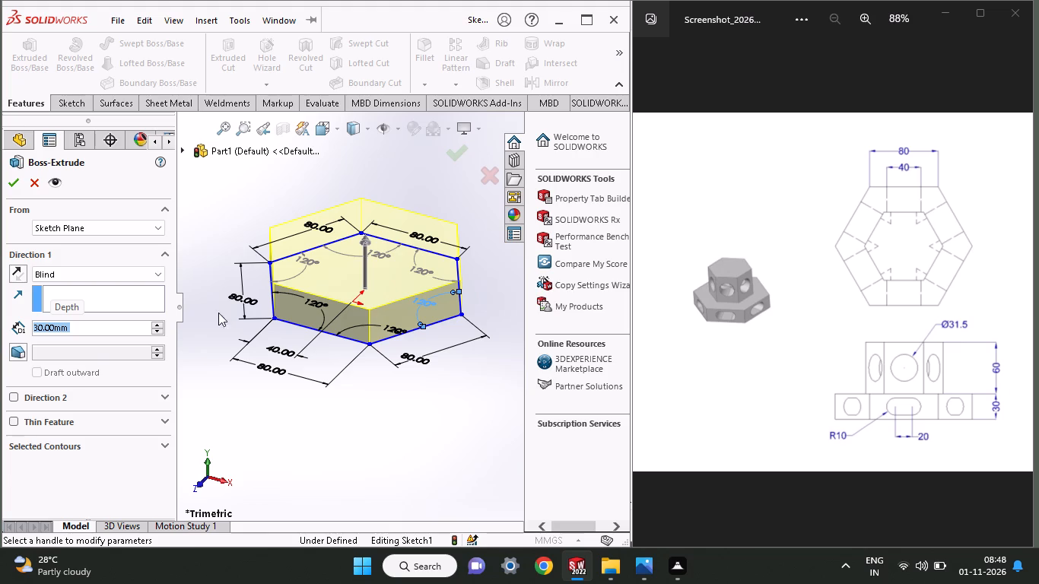
click(9, 181)
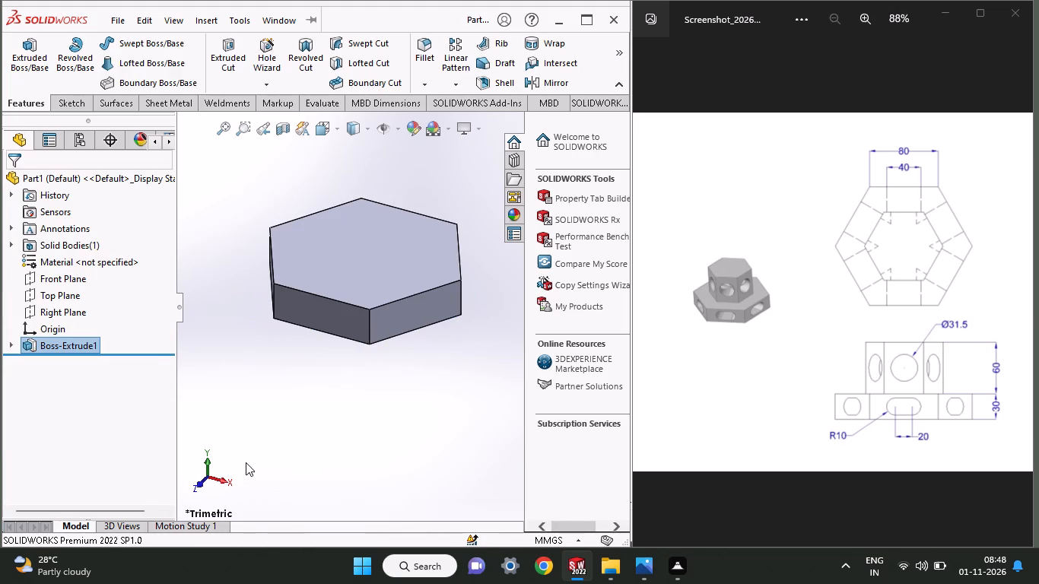
Start a sketch on the base's front side face and draw a horizontal line joining the midpoints of its two vertical edges.
middle_drag(427, 374, 443, 275)
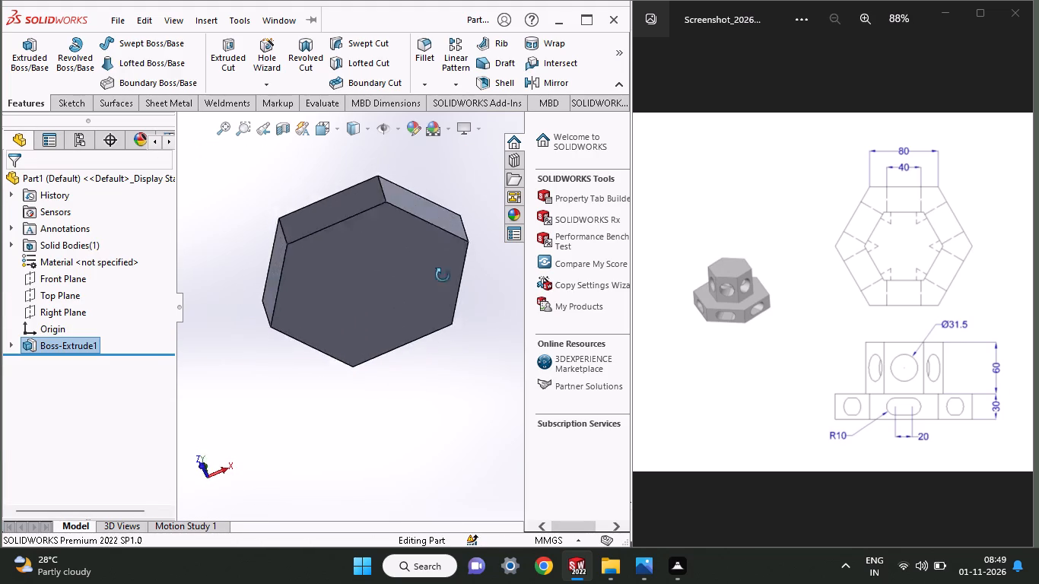
middle_drag(443, 275, 474, 351)
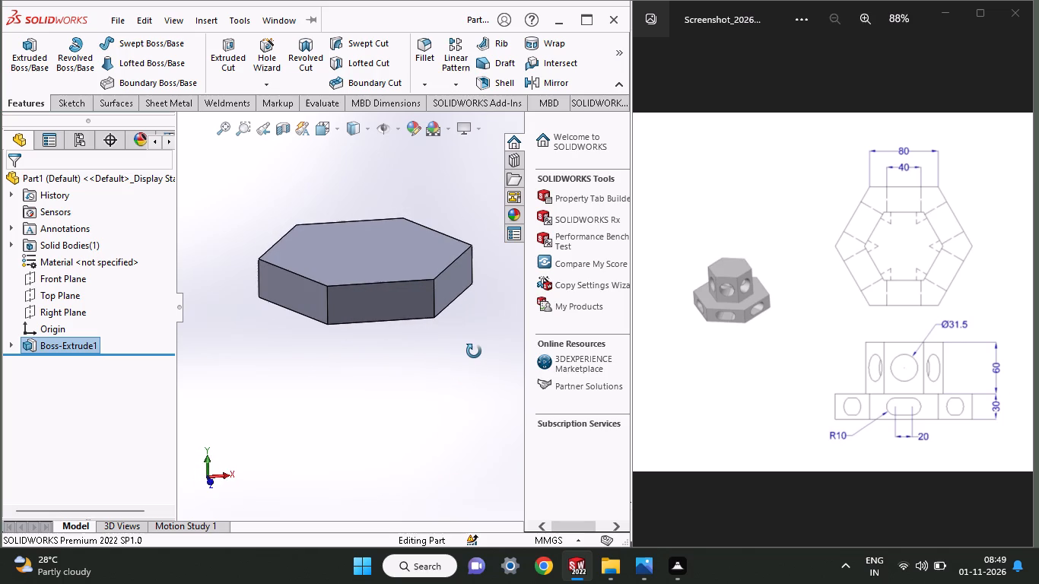
middle_drag(474, 351, 468, 352)
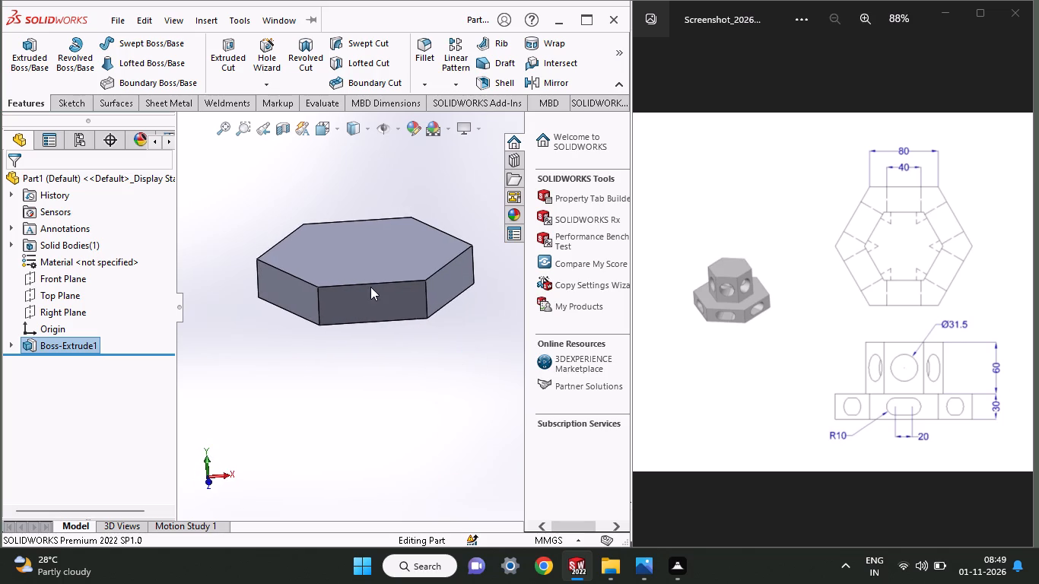
click(375, 310)
click(445, 266)
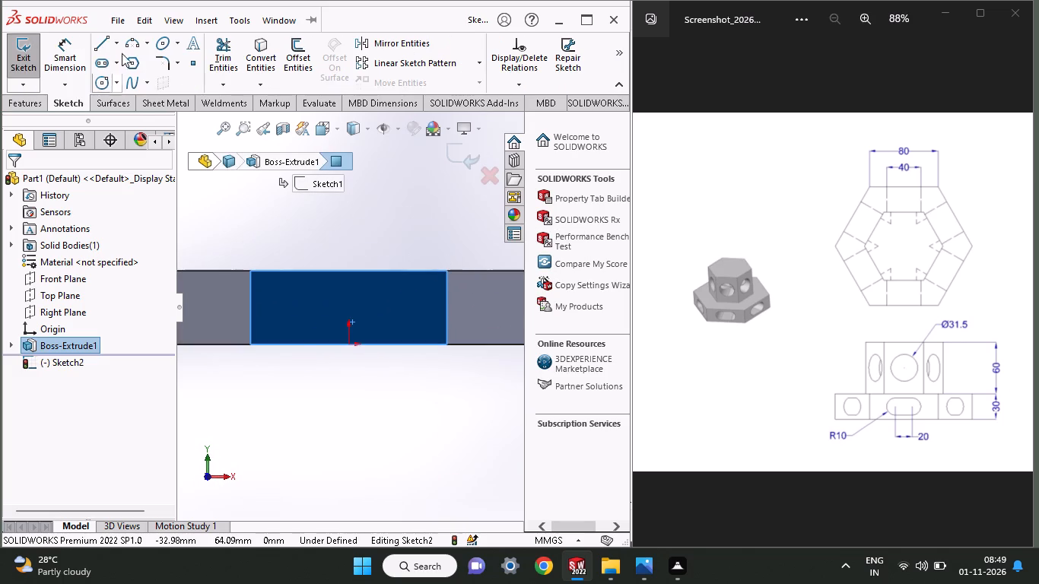
click(98, 47)
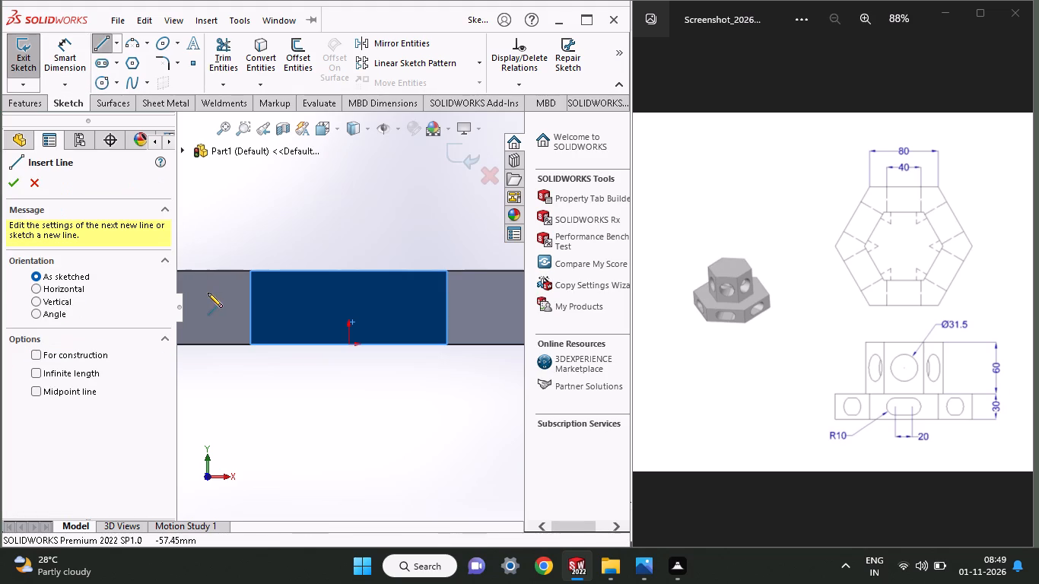
click(253, 306)
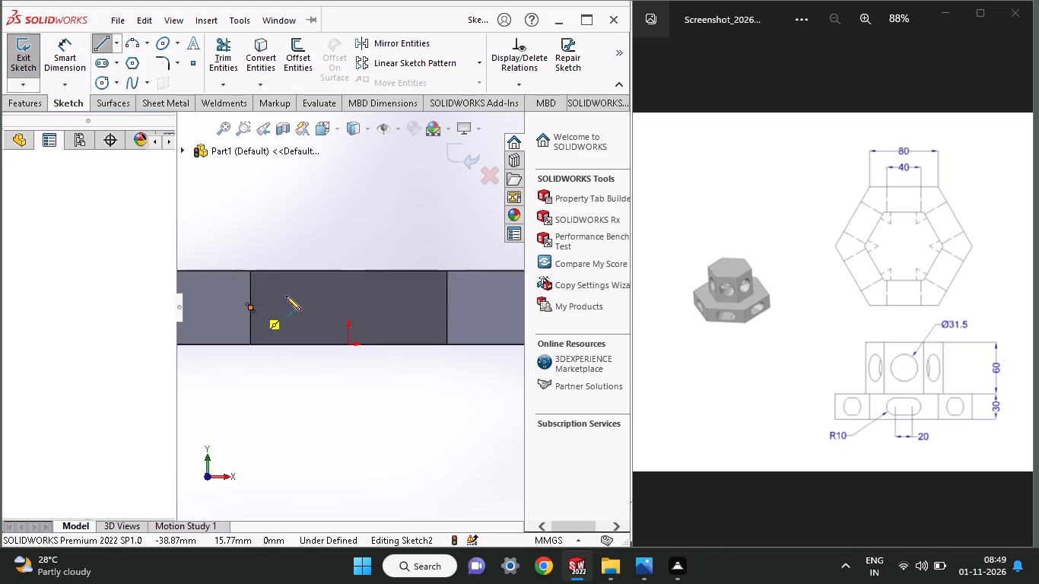
click(450, 309)
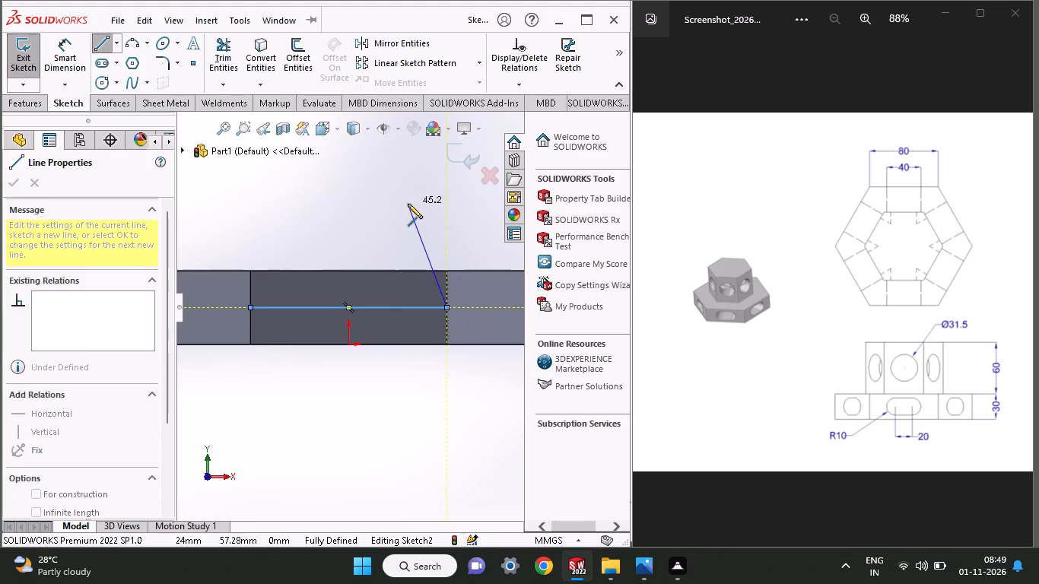
right_click(408, 220)
click(425, 238)
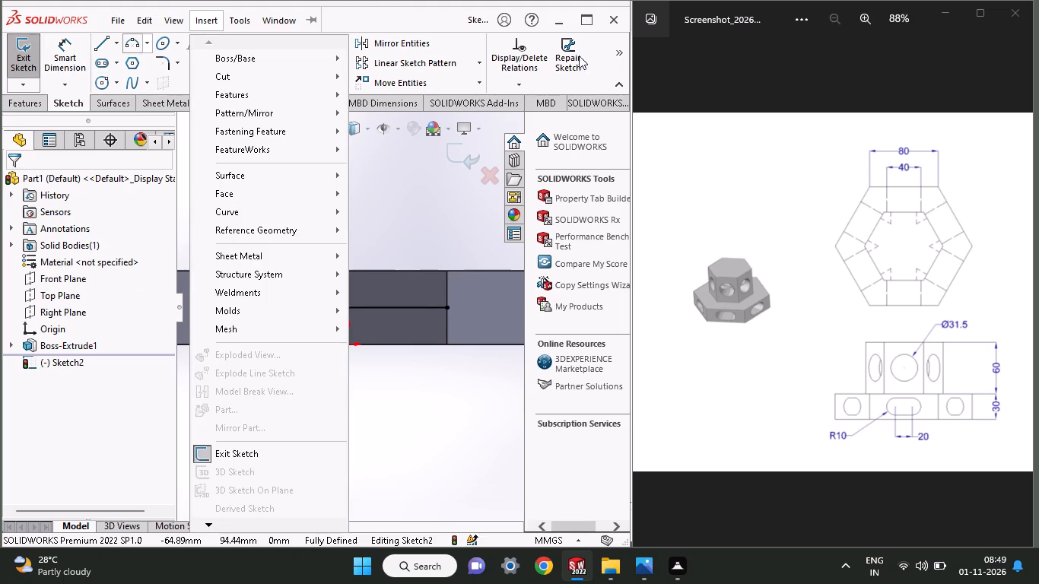
Sketch a center rectangle about 22.6 mm wide and 15.2 mm high on the horizontal line's midpoint.
click(615, 46)
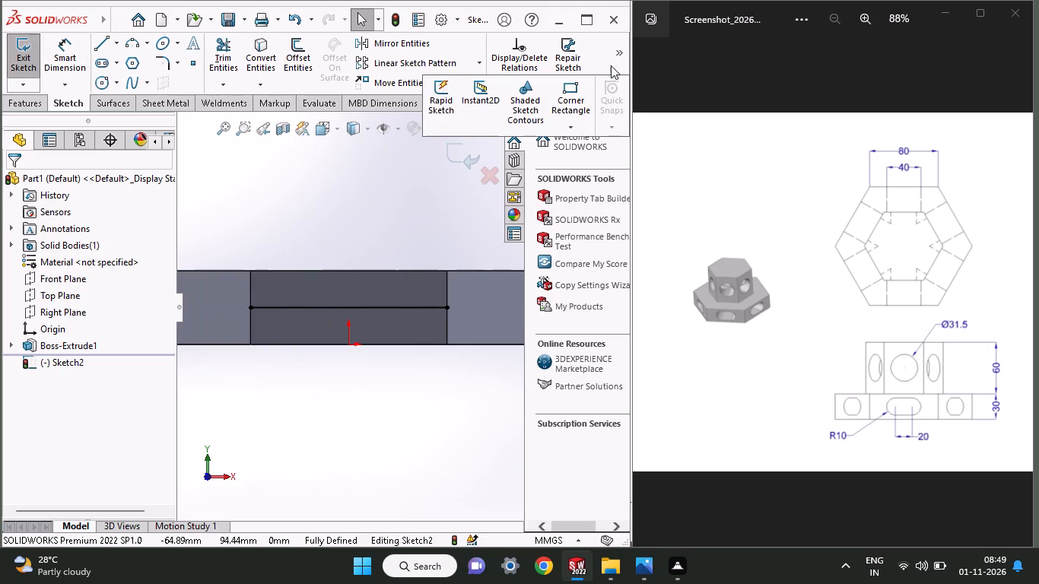
click(559, 124)
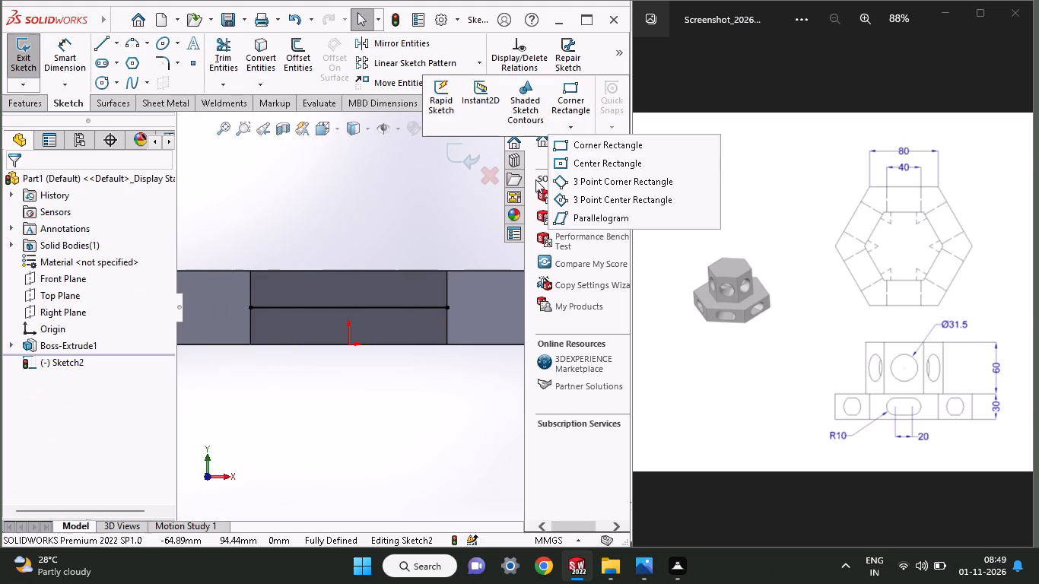
click(563, 166)
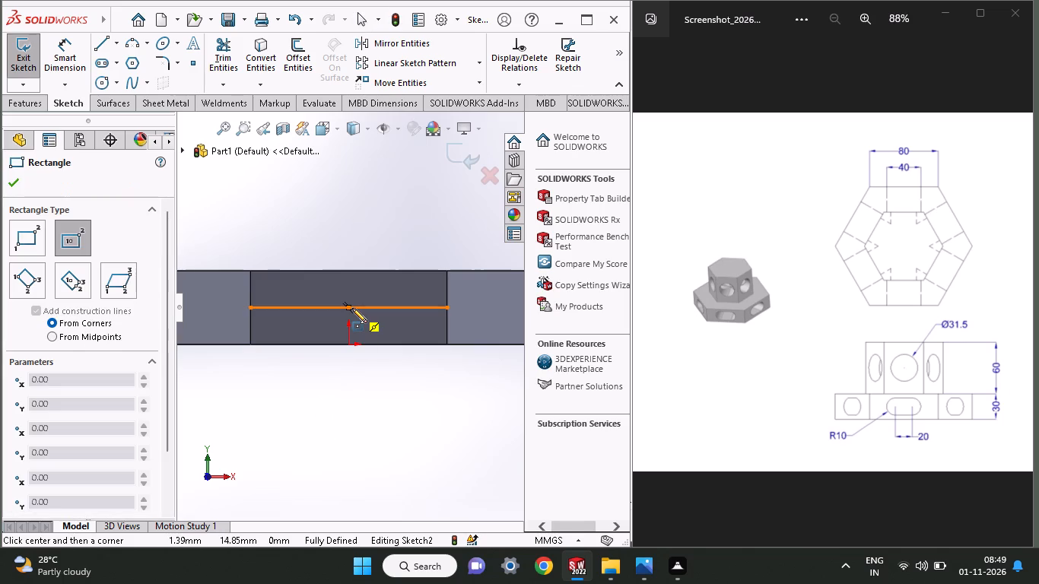
click(349, 308)
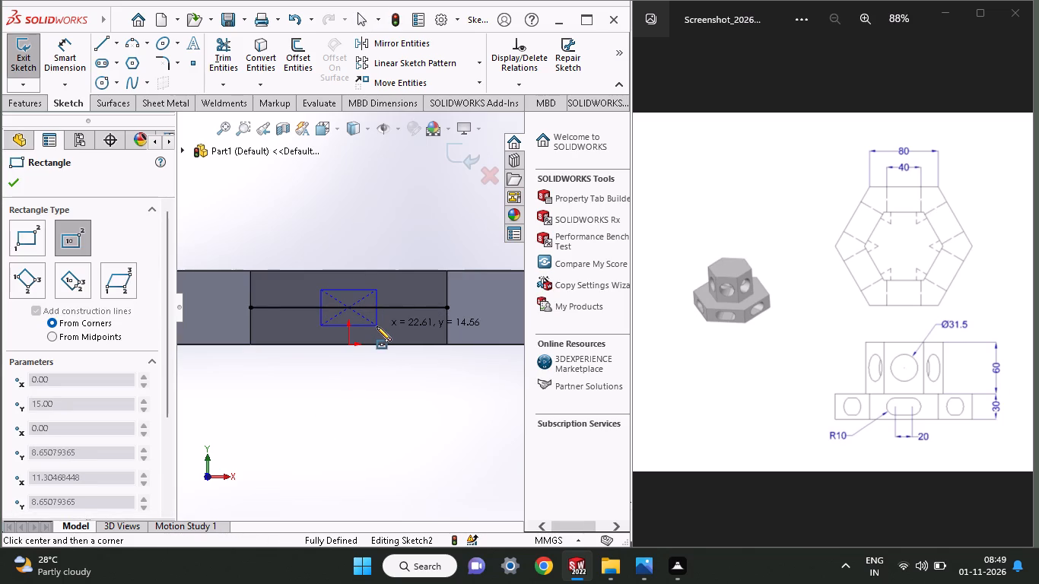
click(19, 181)
Dimension the center rectangle to 20 mm high and 20 mm wide.
click(79, 62)
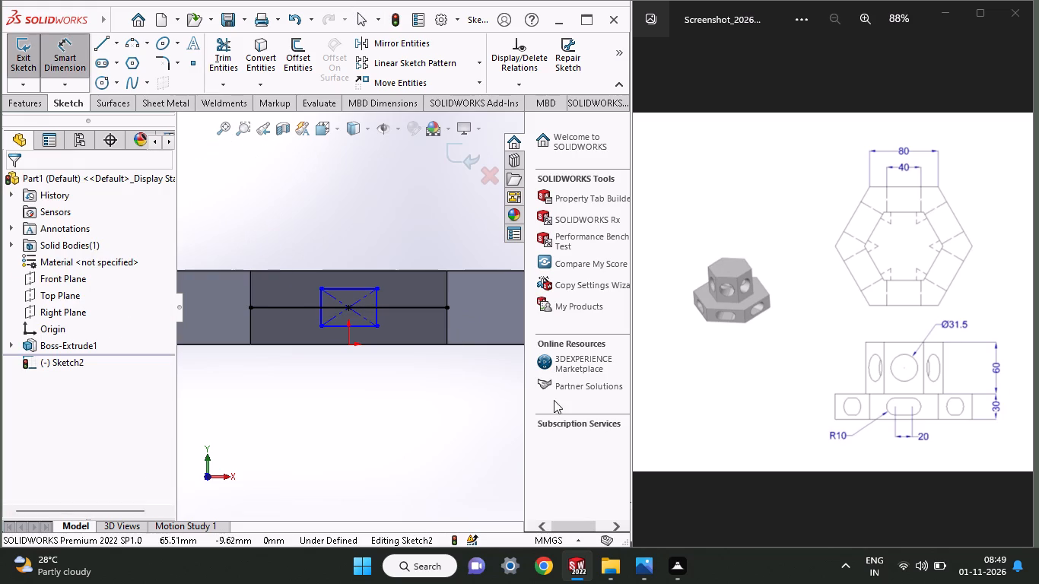
click(319, 319)
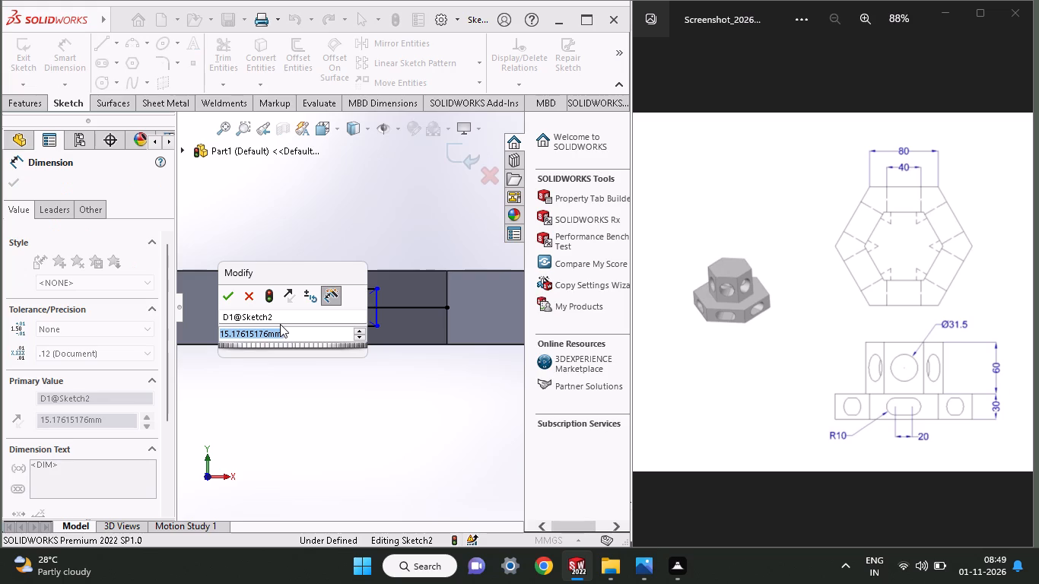
text(20)
key(Return)
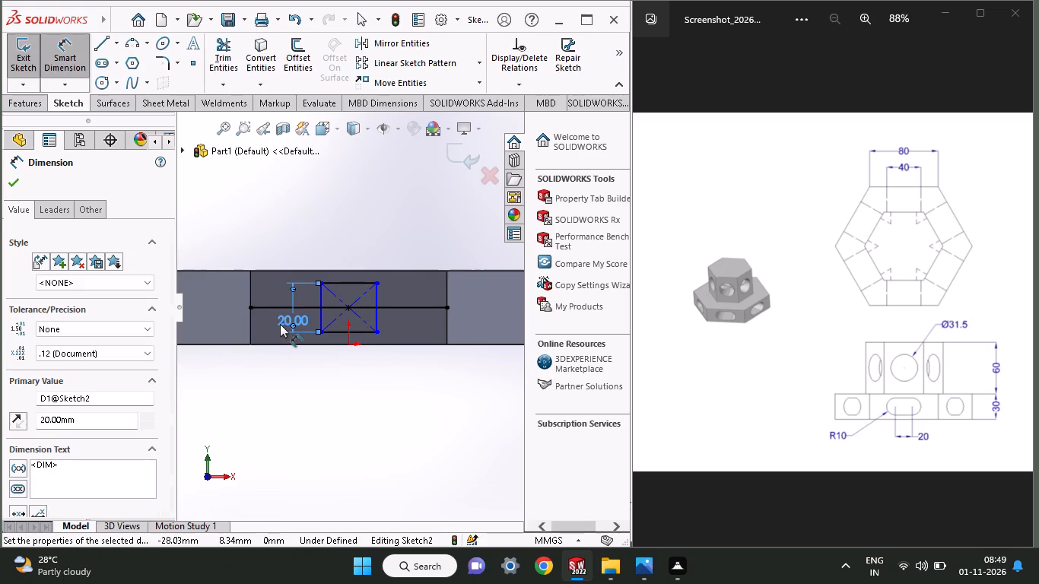
click(364, 332)
click(361, 365)
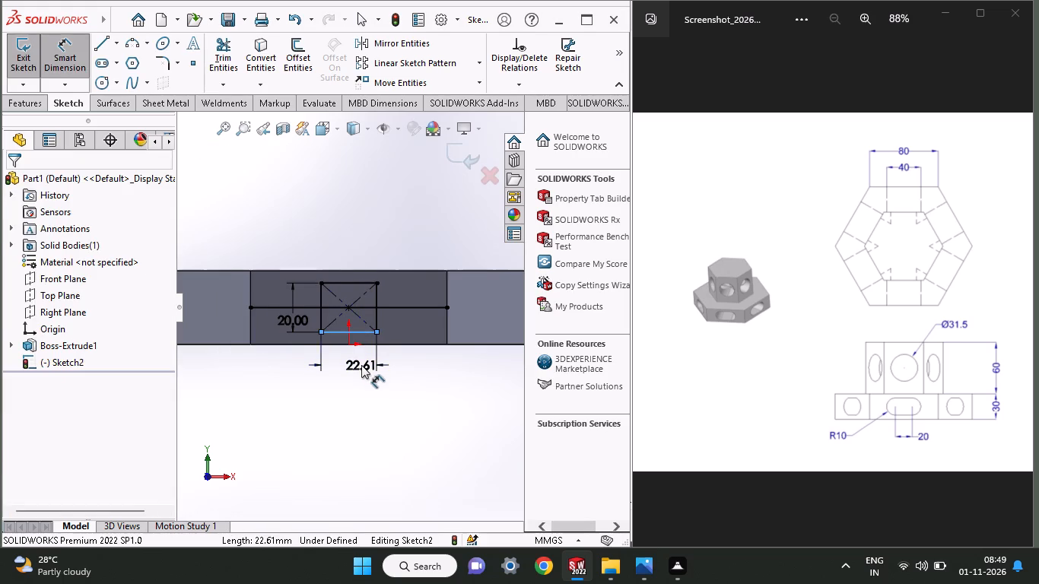
text(20)
key(Return)
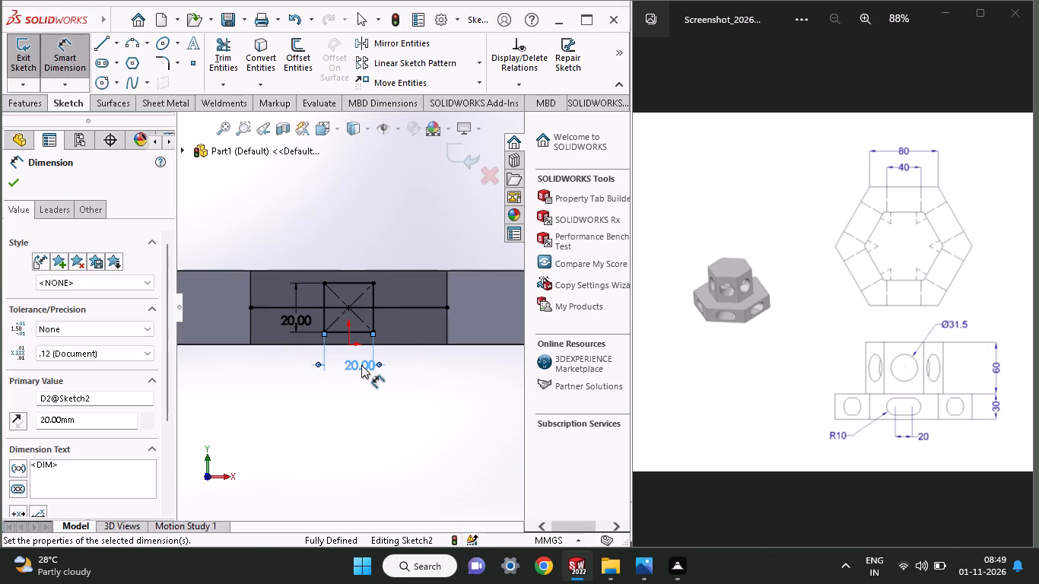
Sketch a perimeter circle of 10 mm radius through the rectangle's upper-left and lower-left corners, centred on its left edge.
scroll(361, 365, down, 3)
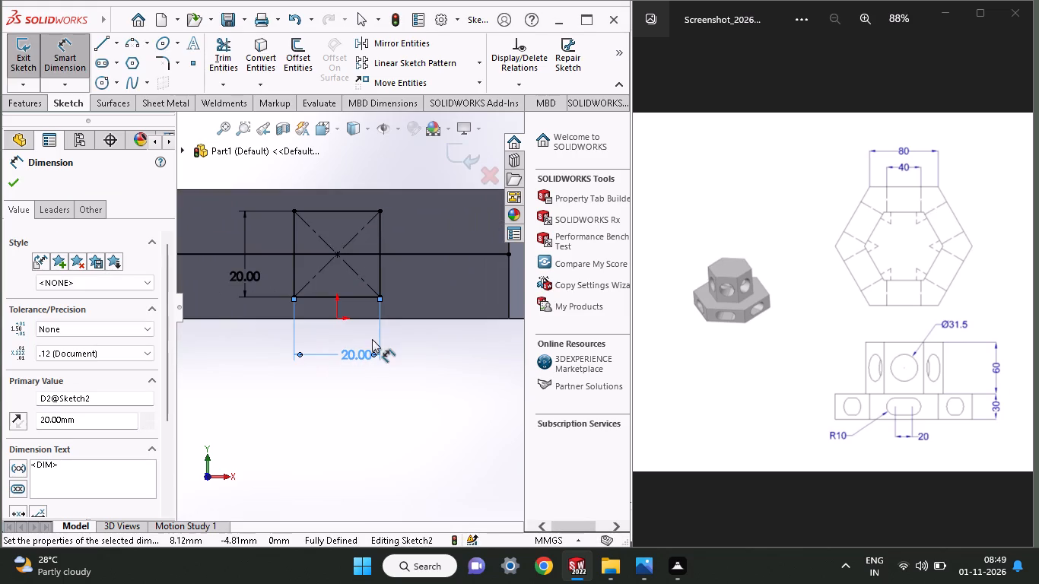
ctrl+scroll(291, 335, up, 2)
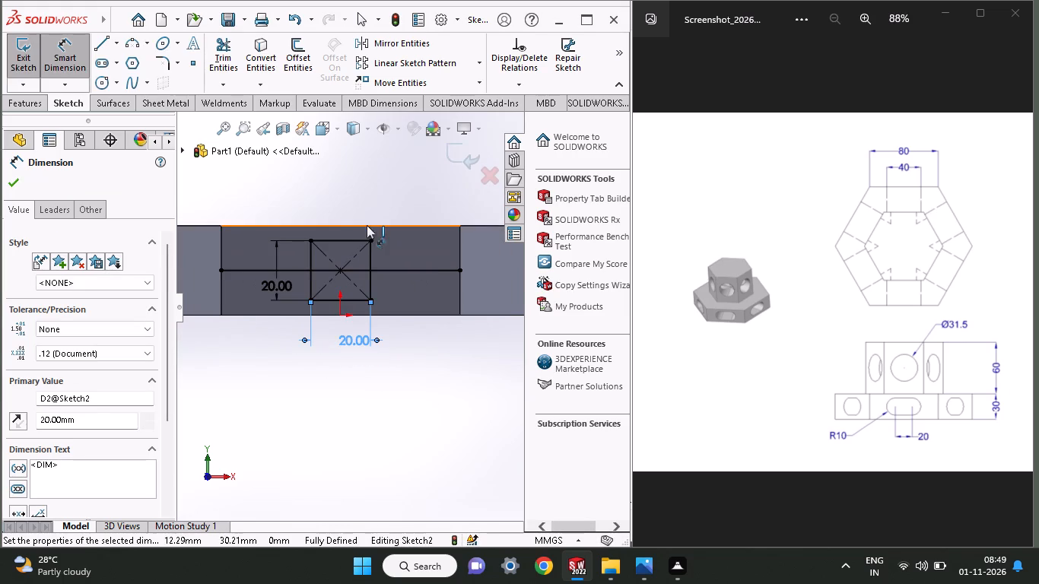
ctrl+scroll(375, 209, down, 5)
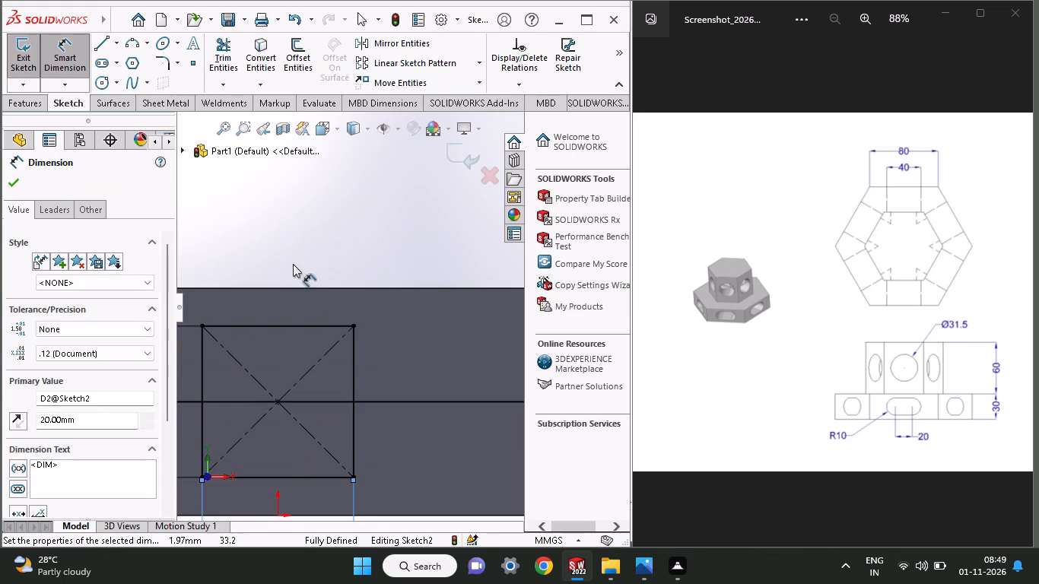
scroll(293, 289, up, 3)
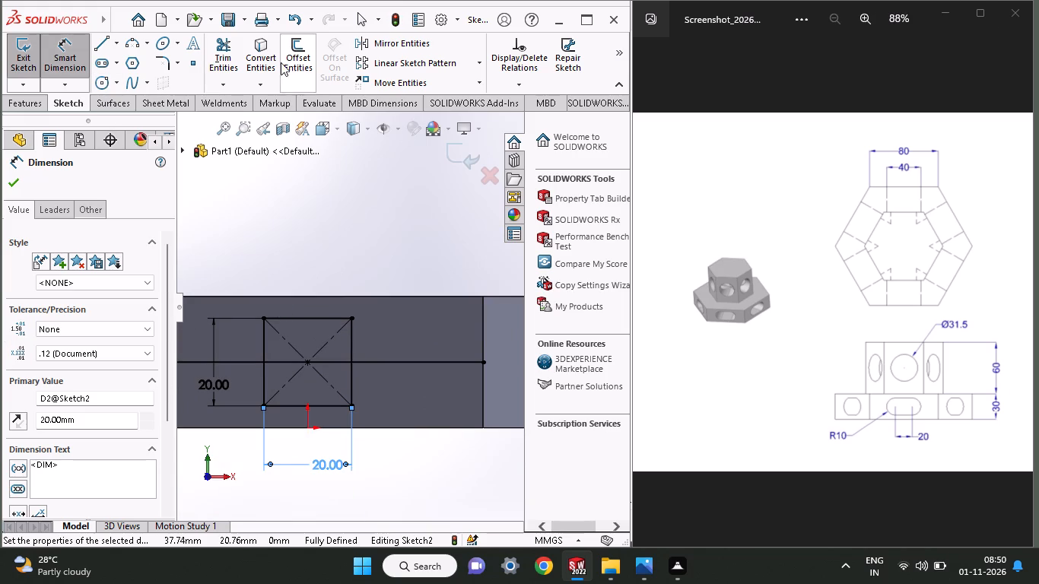
click(121, 82)
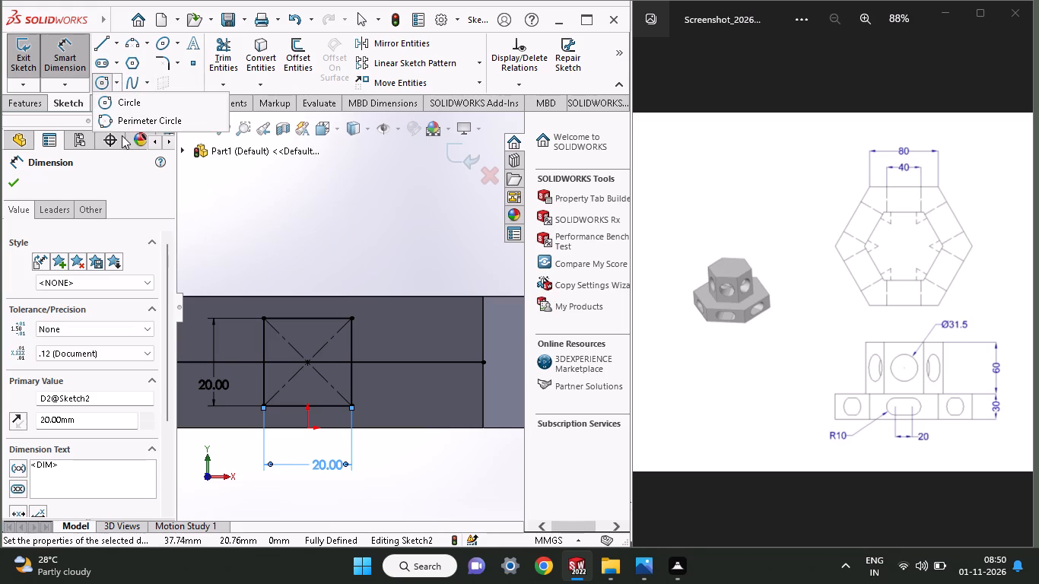
click(123, 125)
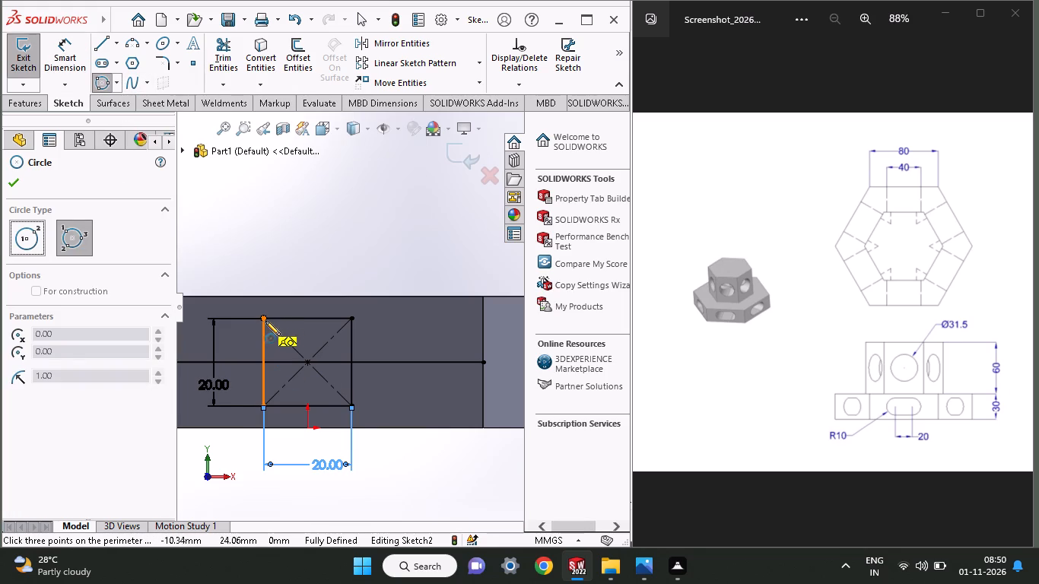
click(265, 321)
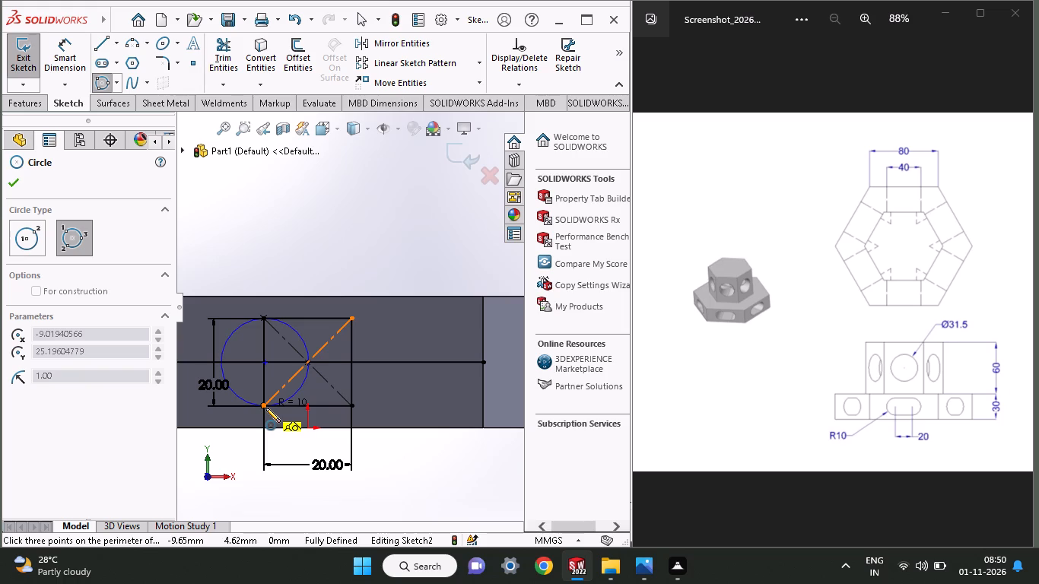
click(265, 408)
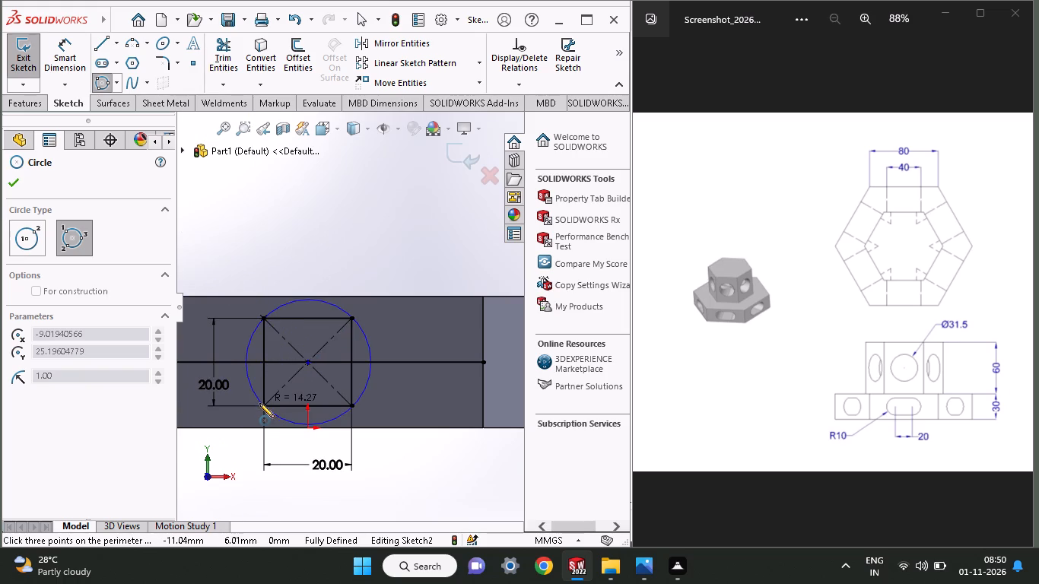
click(264, 405)
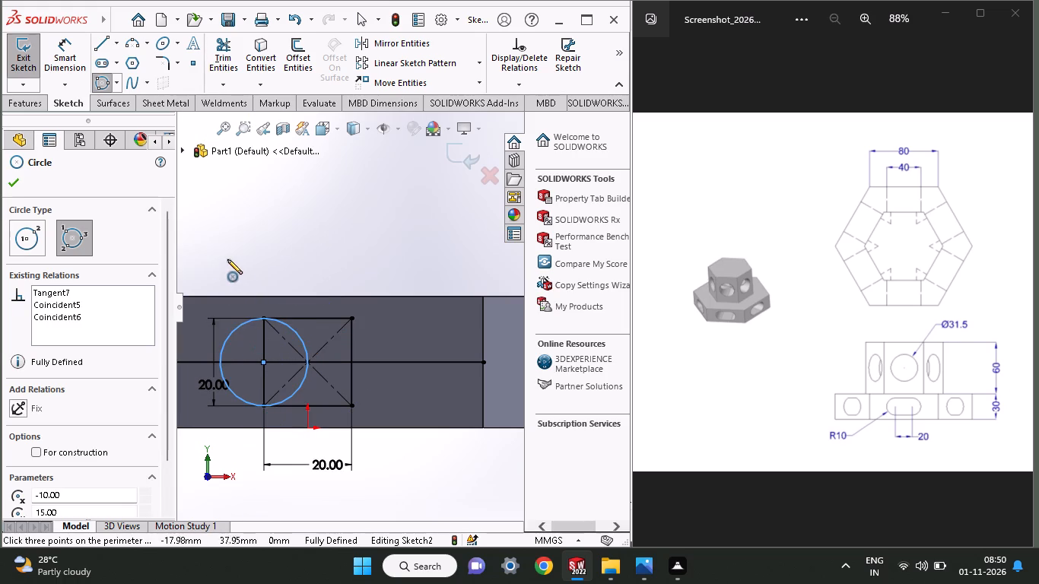
click(21, 182)
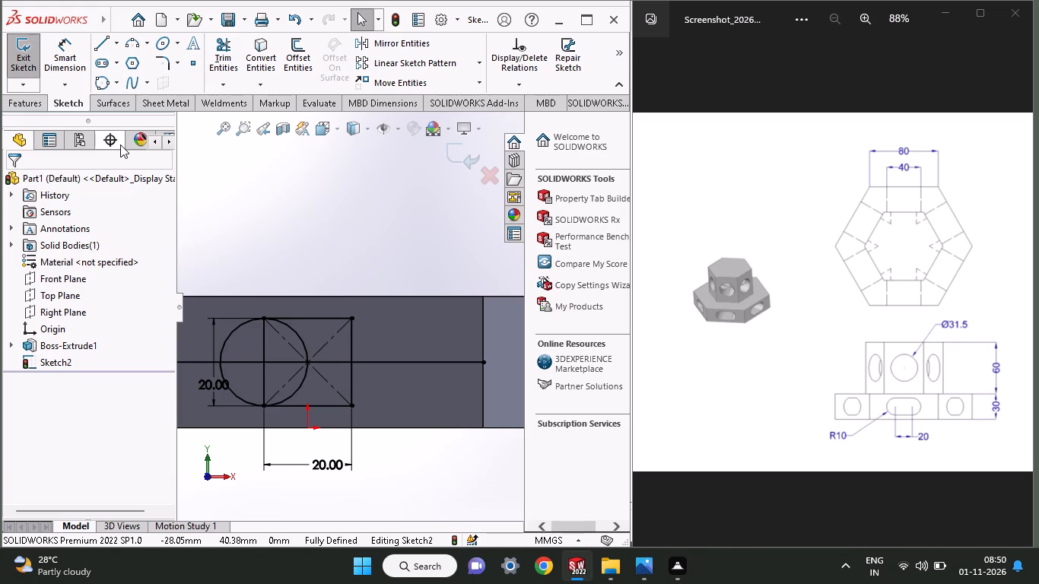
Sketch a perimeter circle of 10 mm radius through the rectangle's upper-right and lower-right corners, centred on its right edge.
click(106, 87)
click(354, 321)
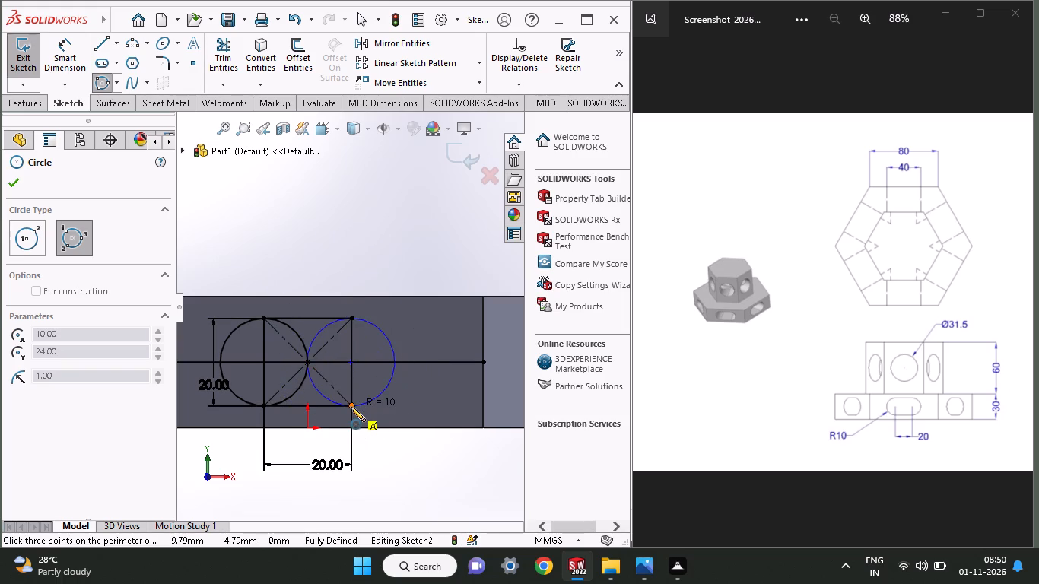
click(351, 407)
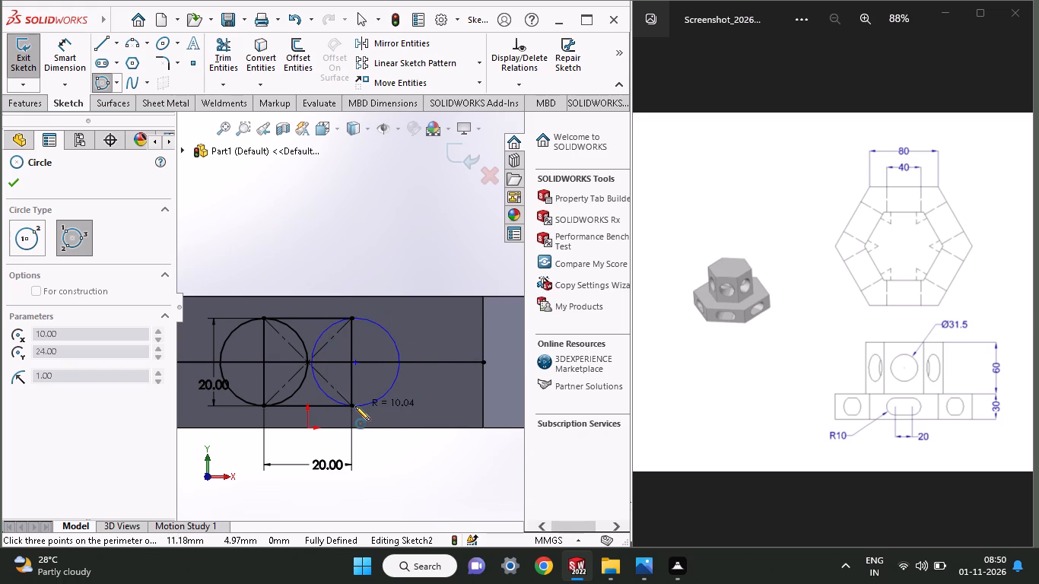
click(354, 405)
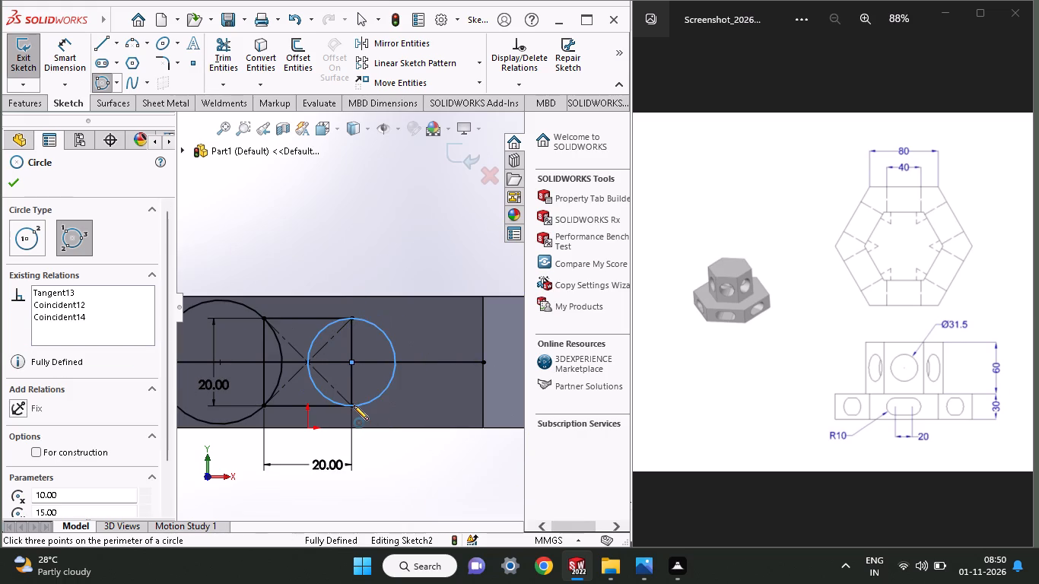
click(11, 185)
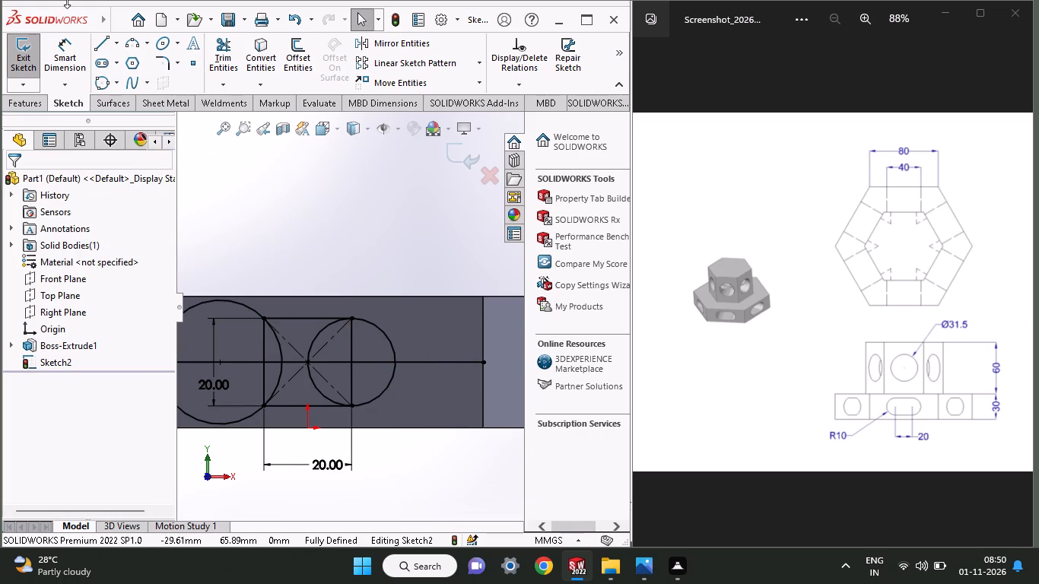
Trim away both circles, the rectangle's diagonals and the horizontal line inside and right of it, keeping the 20 mm square.
click(62, 43)
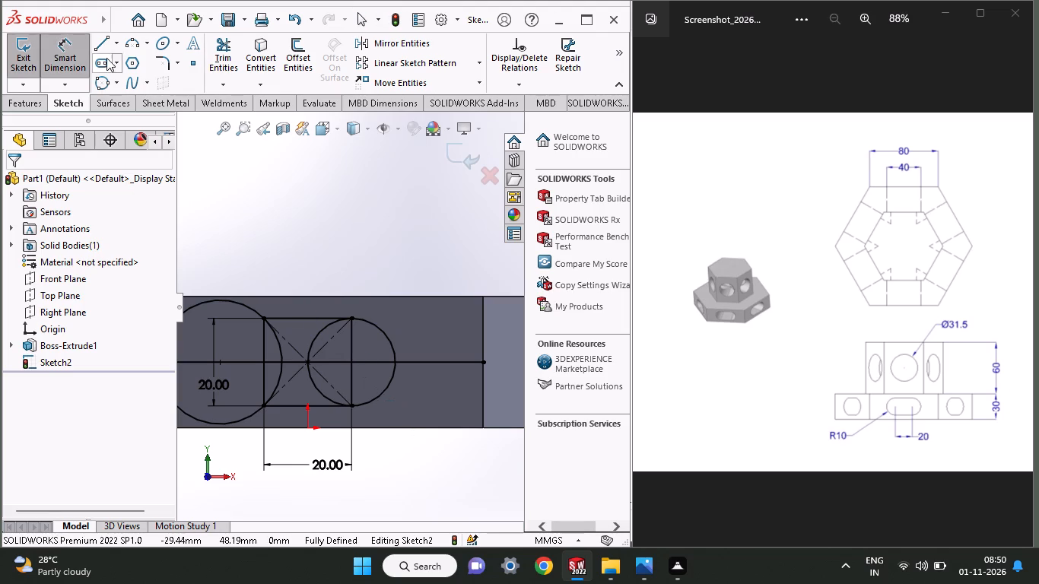
click(222, 55)
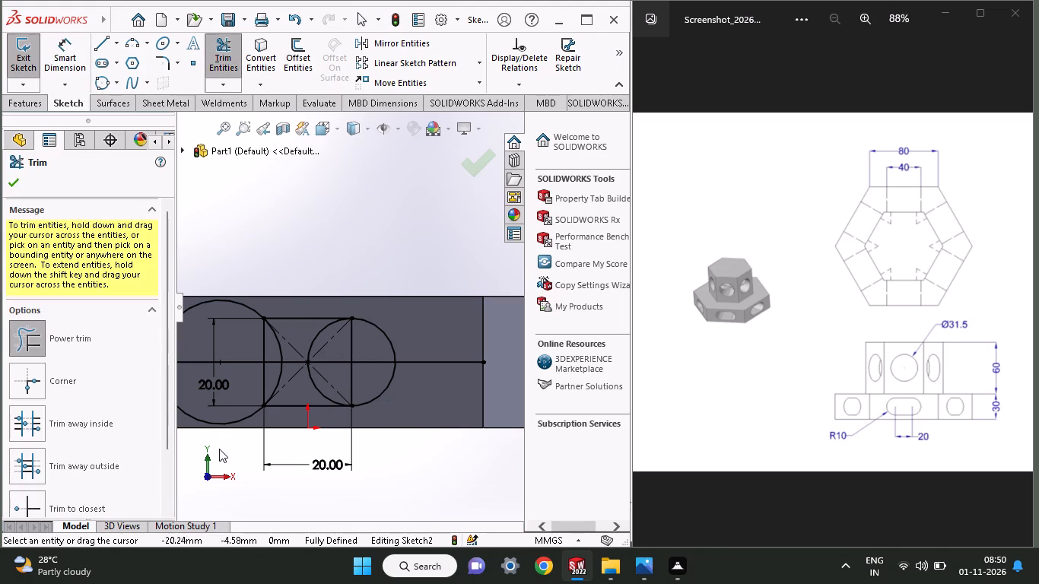
drag(219, 449, 205, 395)
drag(287, 382, 275, 389)
drag(294, 401, 273, 381)
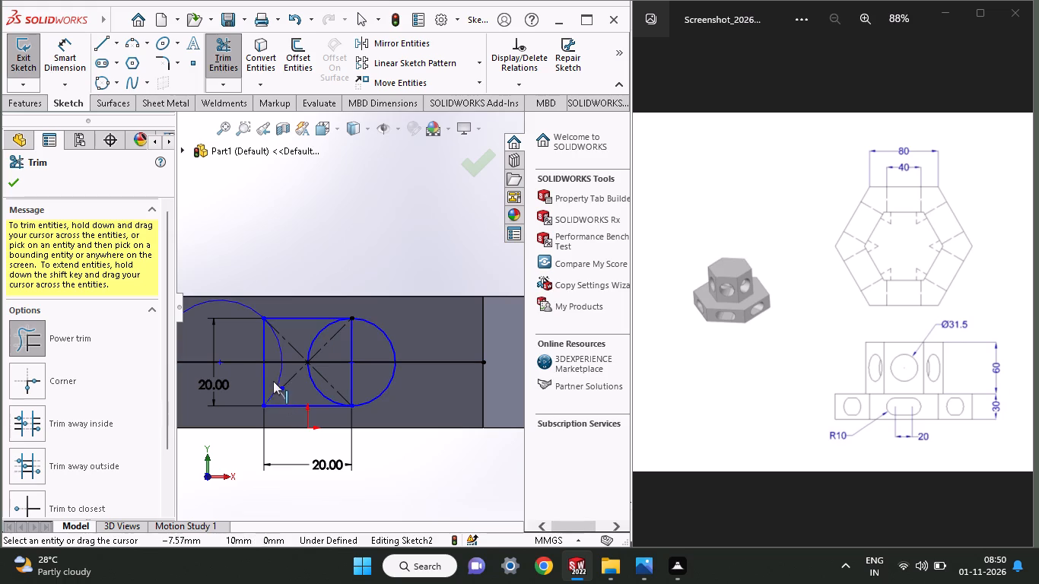
drag(273, 381, 273, 380)
drag(247, 350, 235, 286)
drag(280, 375, 339, 372)
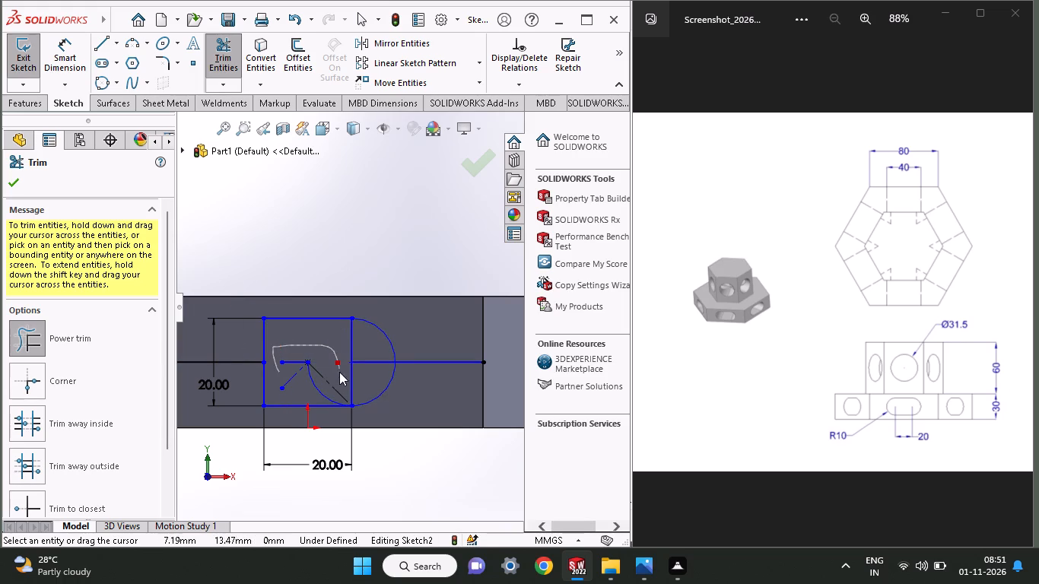
drag(339, 372, 310, 377)
drag(412, 404, 377, 358)
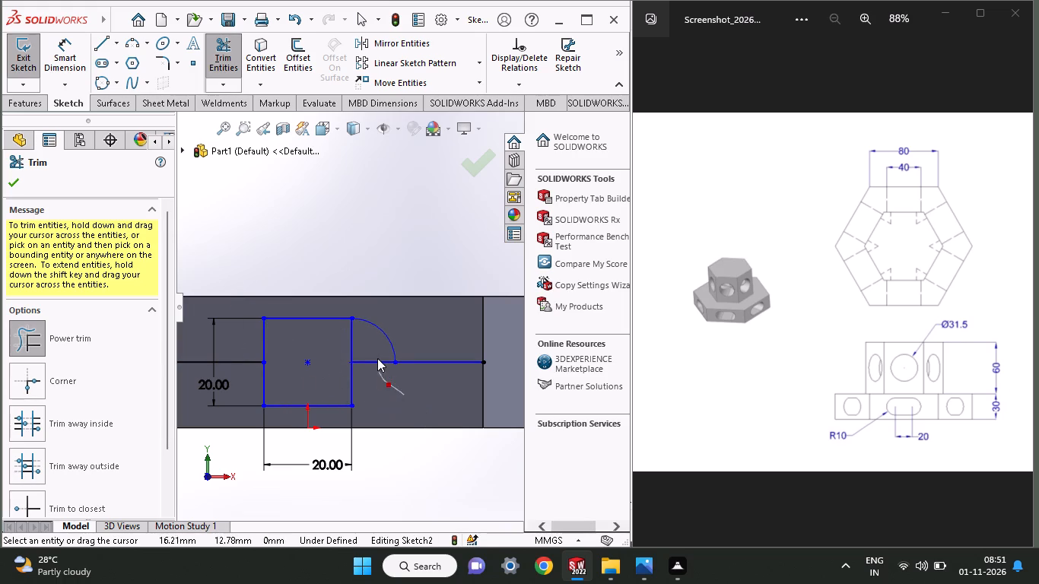
drag(377, 358, 424, 387)
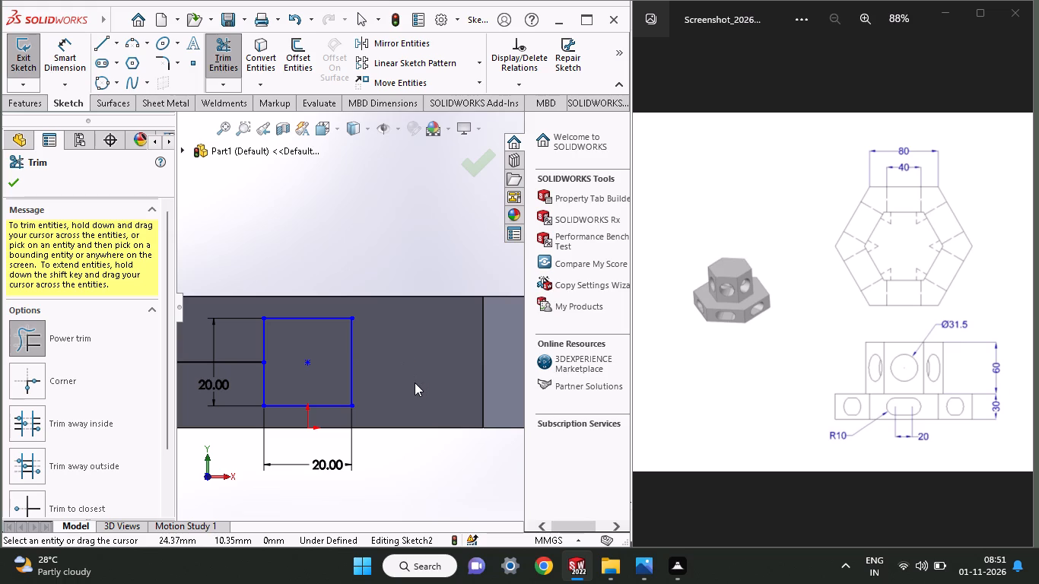
click(14, 185)
Sketch a centre-point circle of 10 mm radius on the midpoint of the square's left edge, reaching its lower-left corner.
click(114, 78)
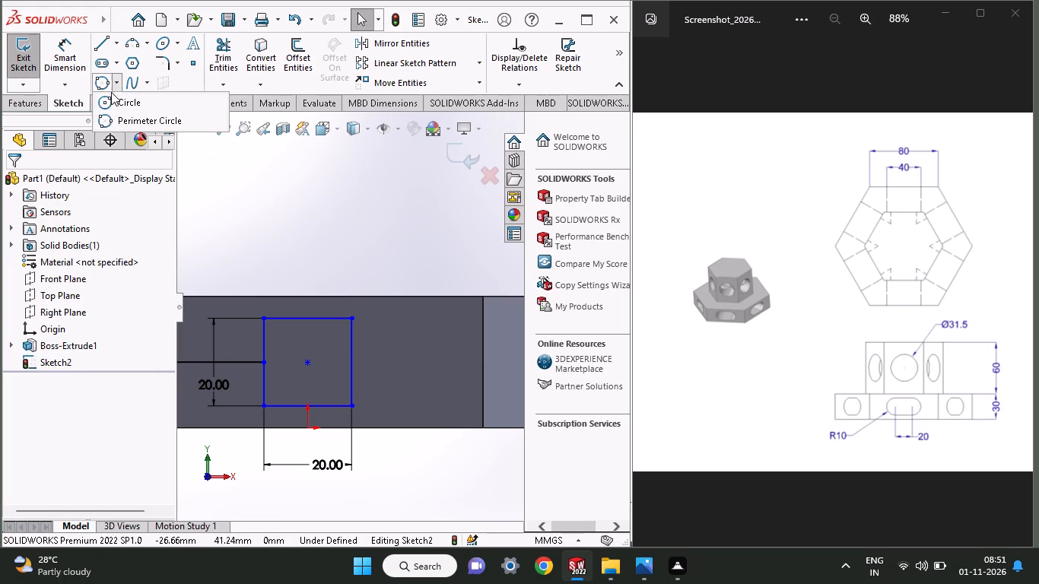
click(112, 103)
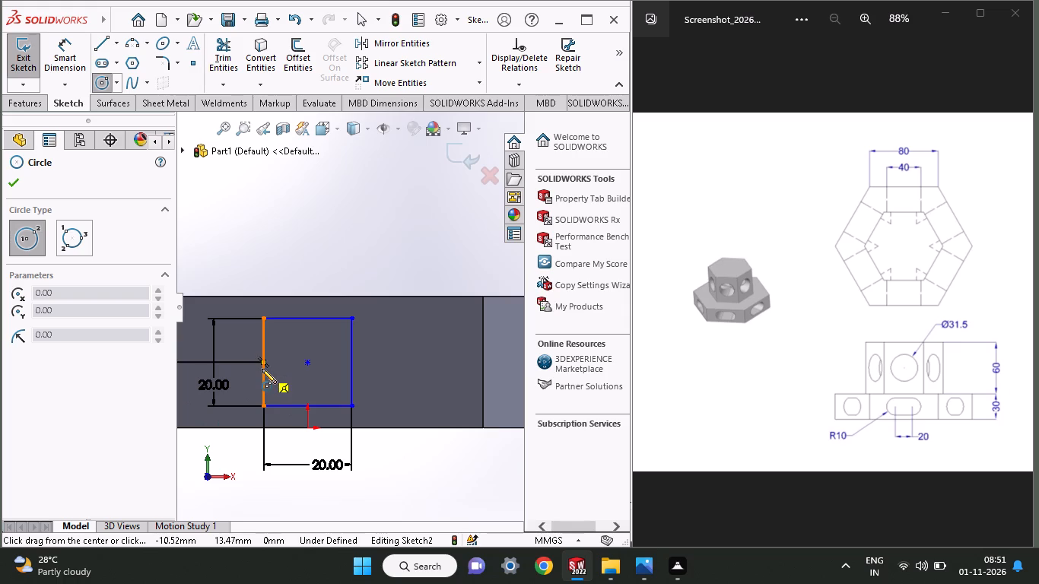
click(260, 361)
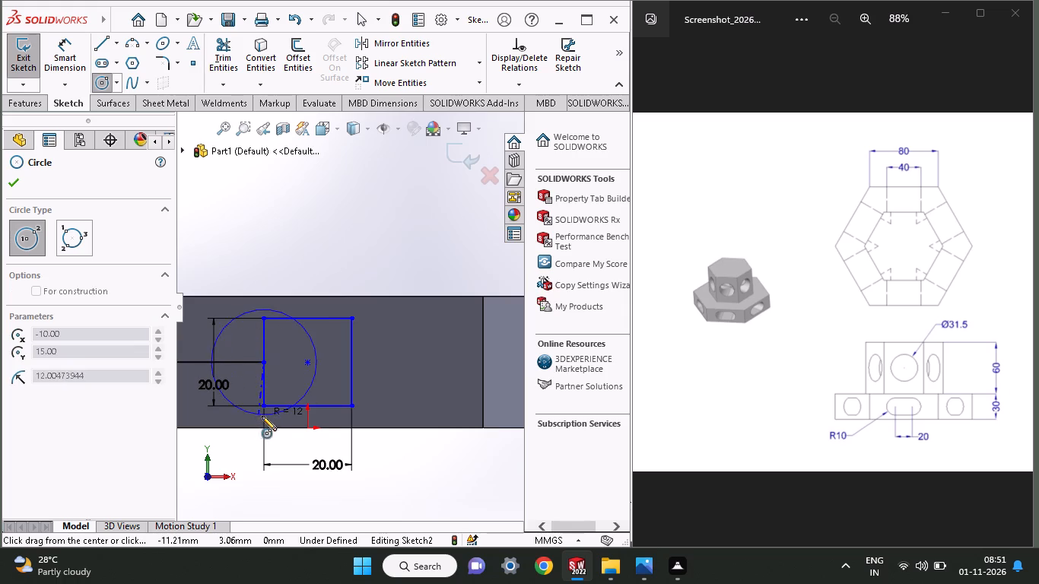
click(266, 406)
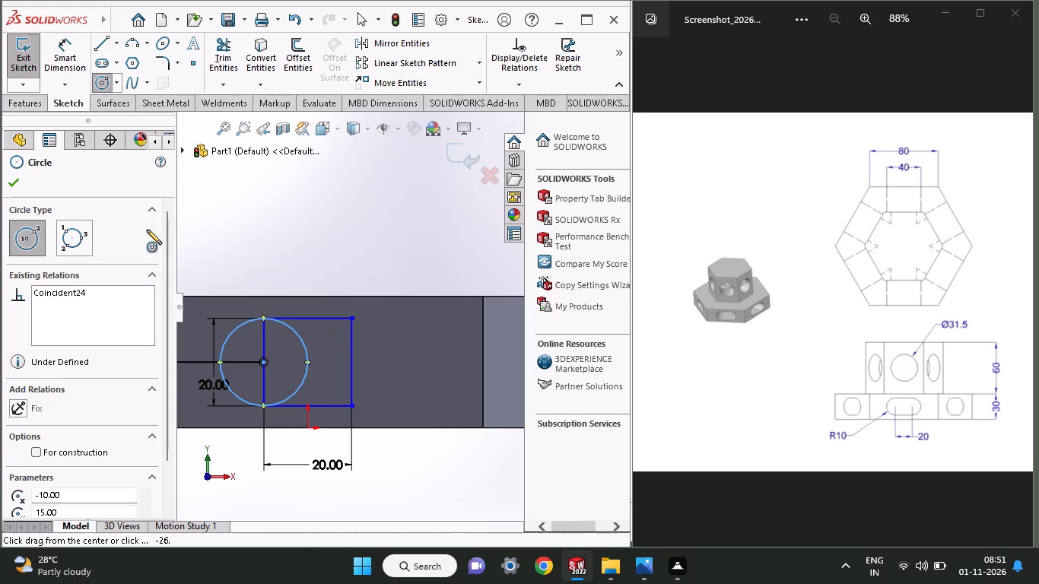
click(13, 189)
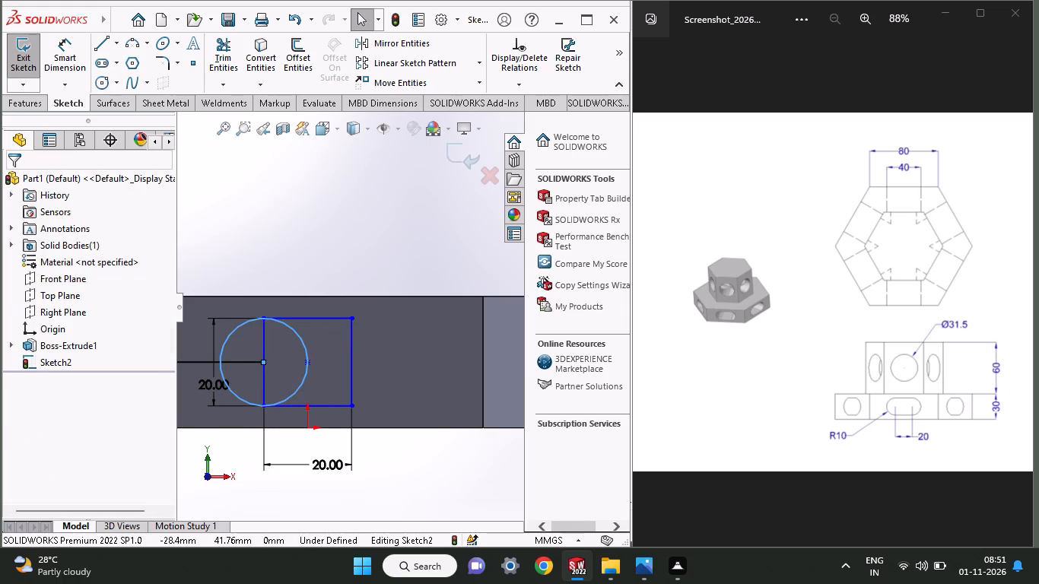
Trim the circle's inner half, the square's left edge and the remaining horizontal line, leaving a rounded left end.
click(212, 46)
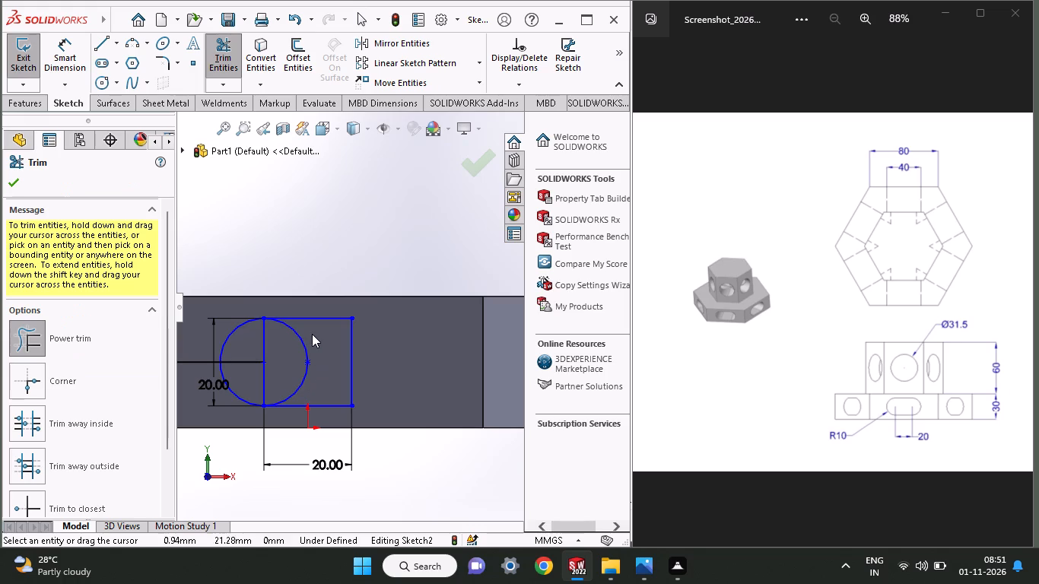
drag(312, 334, 256, 365)
drag(256, 360, 258, 347)
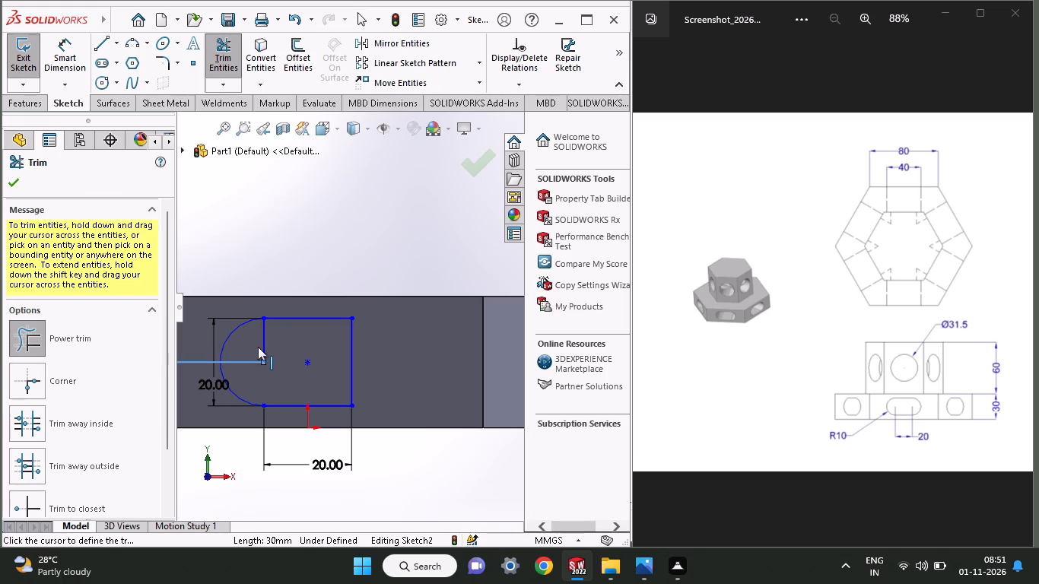
drag(258, 347, 293, 381)
drag(286, 383, 283, 347)
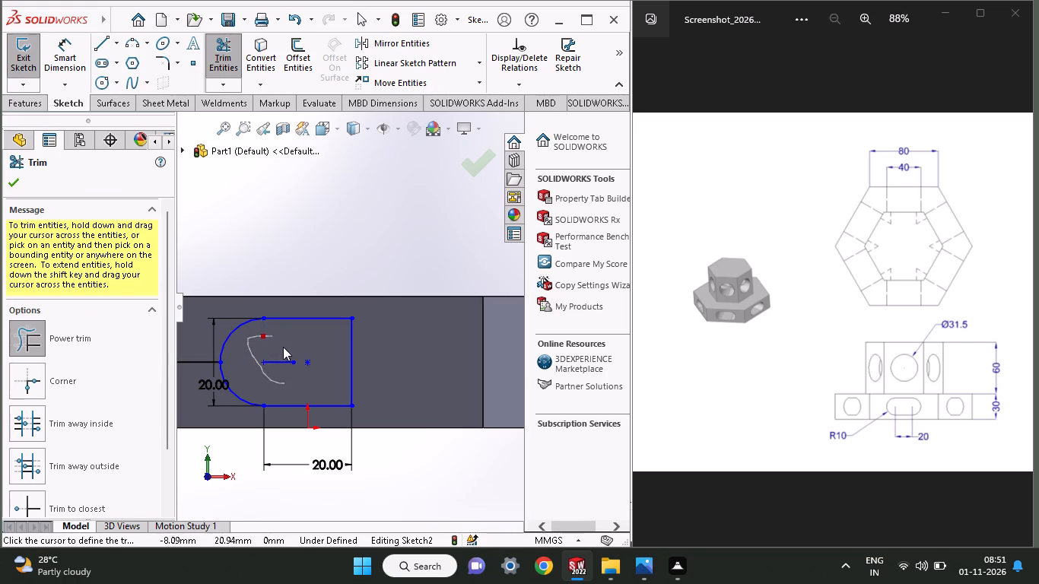
drag(283, 347, 287, 371)
drag(182, 392, 181, 383)
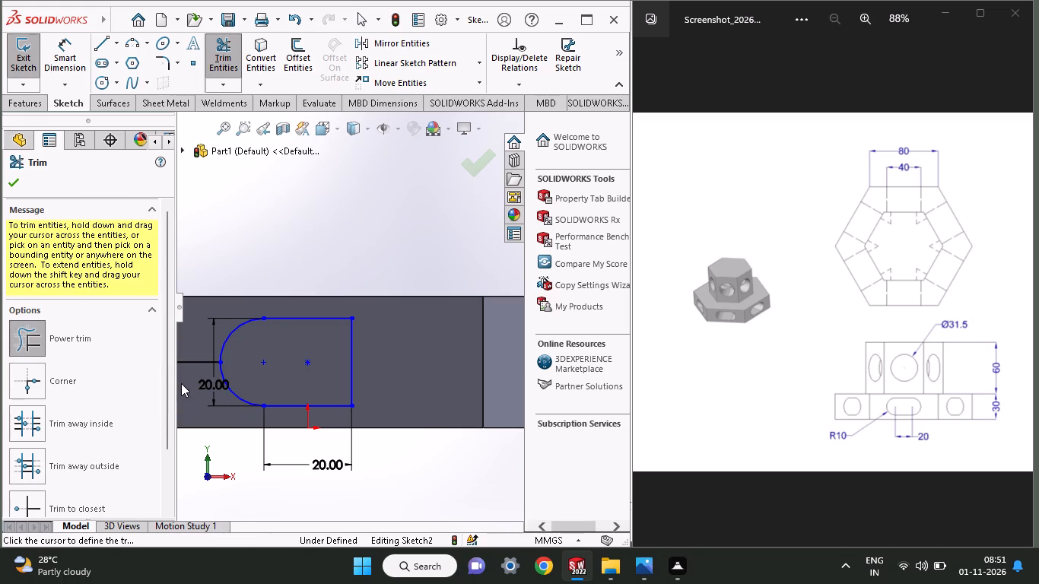
drag(181, 383, 196, 317)
click(8, 184)
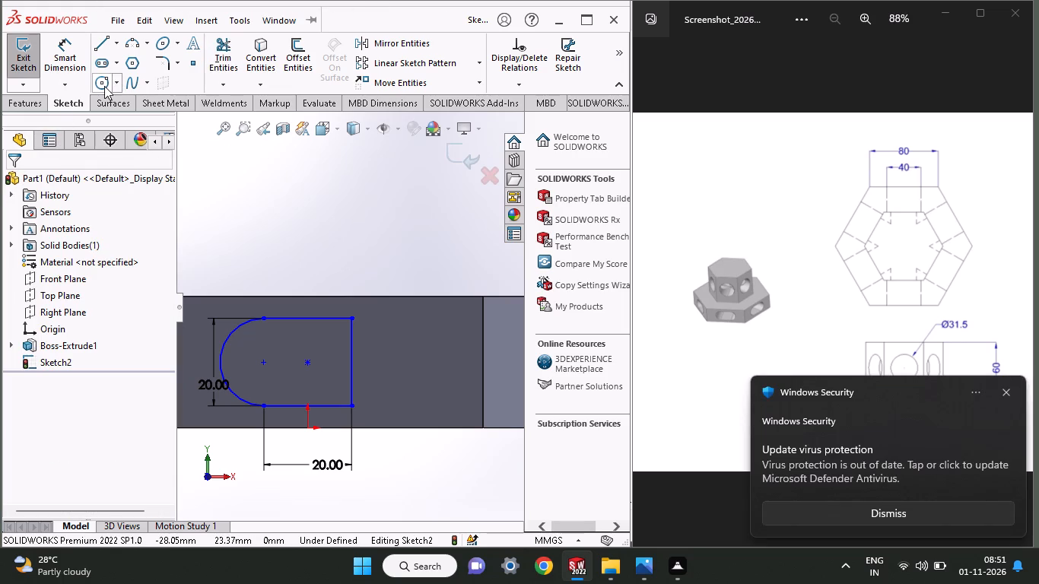
Sketch a centre-point circle of 10 mm radius on the midpoint of the square's right edge, reaching its lower-right corner.
click(104, 86)
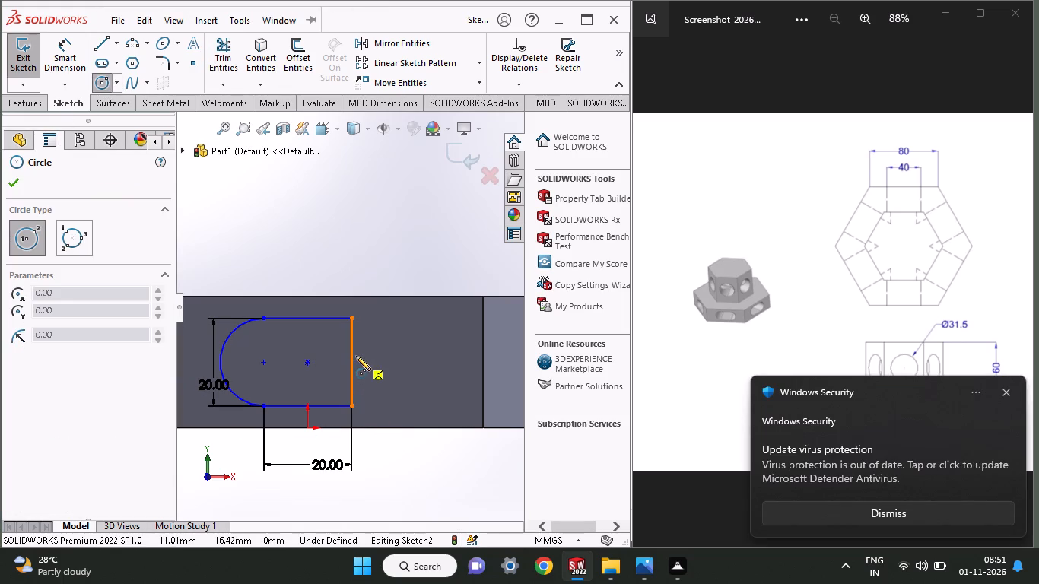
click(352, 363)
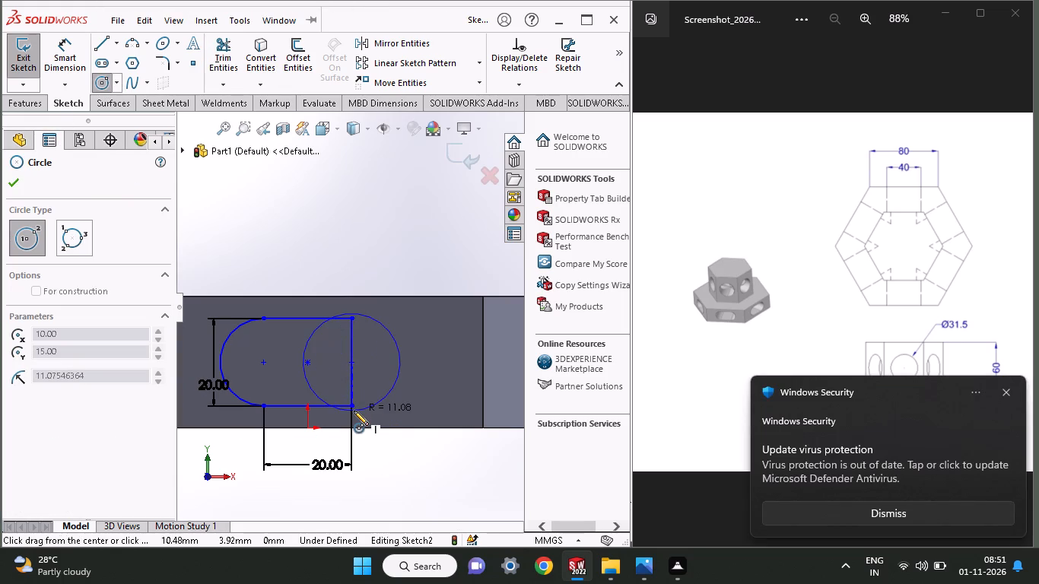
click(354, 407)
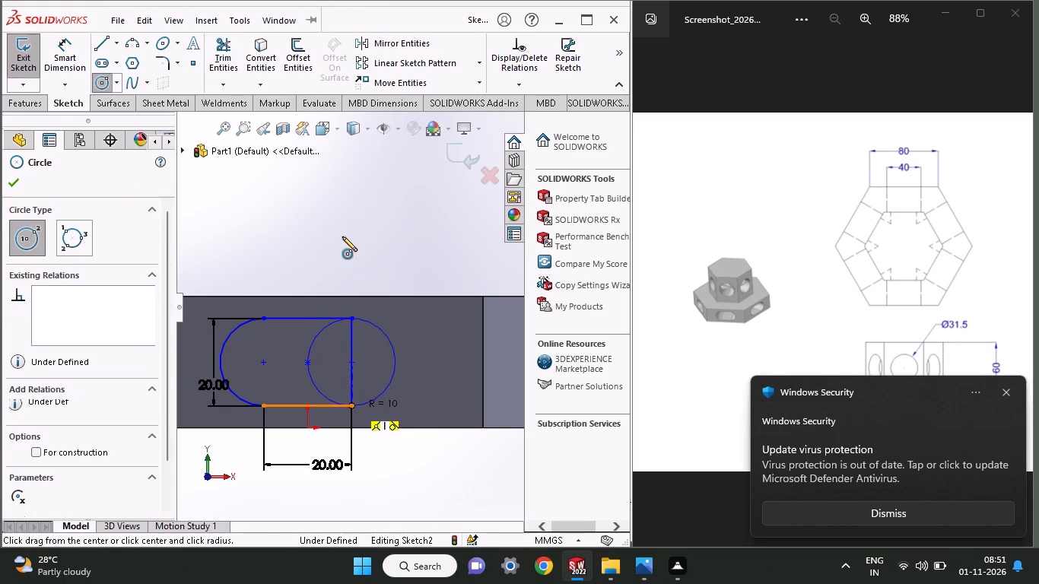
right_click(342, 236)
click(357, 250)
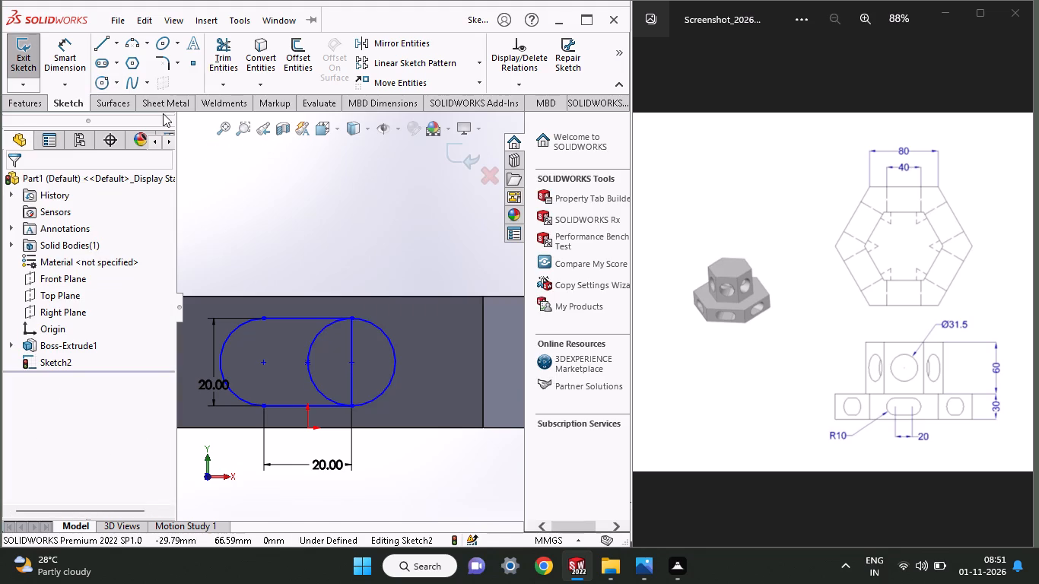
Trim the right circle's inner half and the square's right edge to leave a closed slot outline.
click(224, 44)
drag(265, 365, 304, 373)
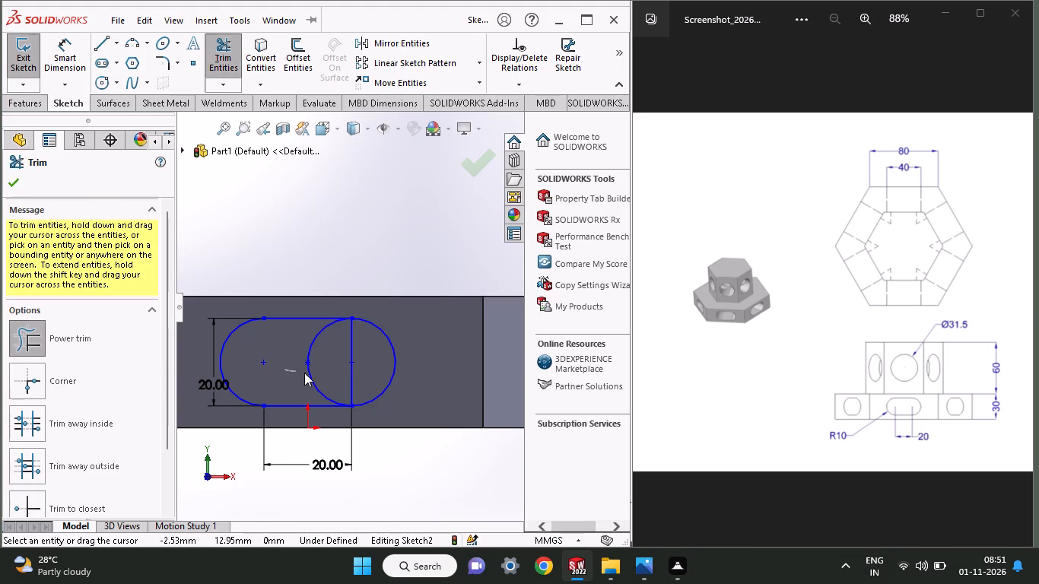
drag(304, 373, 361, 351)
middle_drag(331, 228, 322, 246)
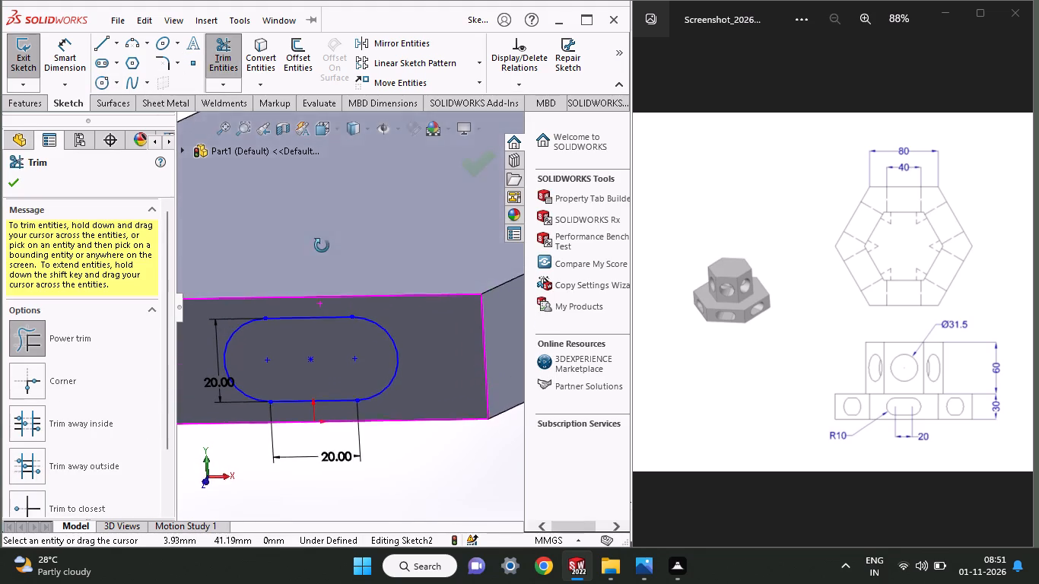
middle_drag(322, 246, 305, 283)
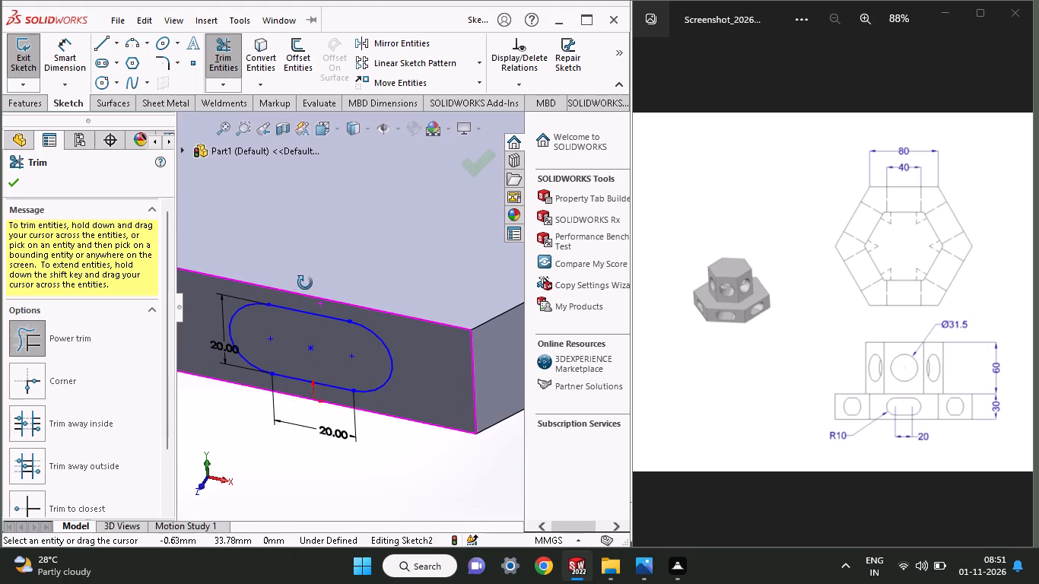
middle_drag(305, 283, 391, 319)
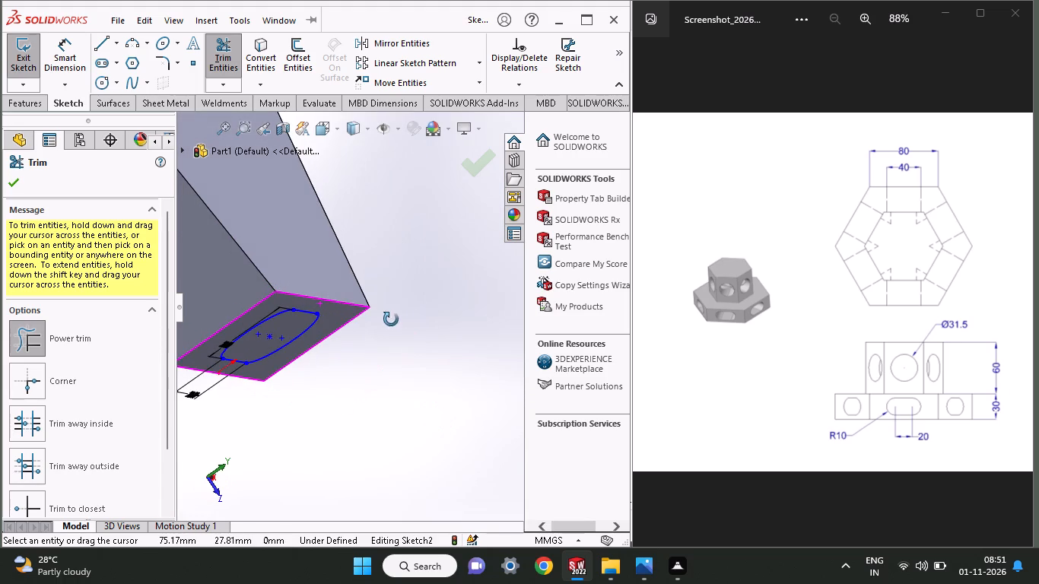
middle_drag(391, 319, 265, 287)
middle_drag(265, 287, 298, 284)
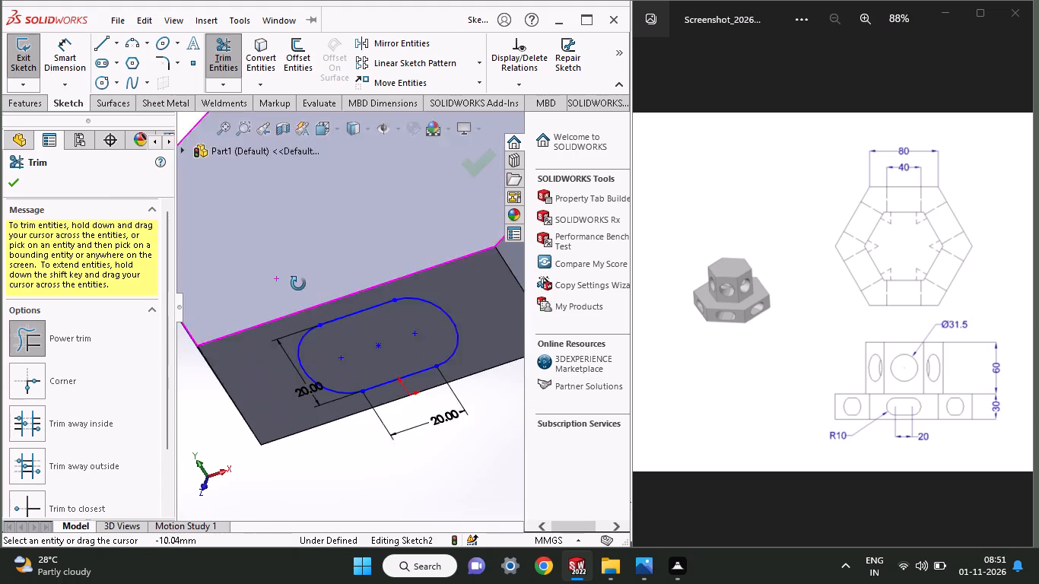
middle_drag(298, 284, 260, 308)
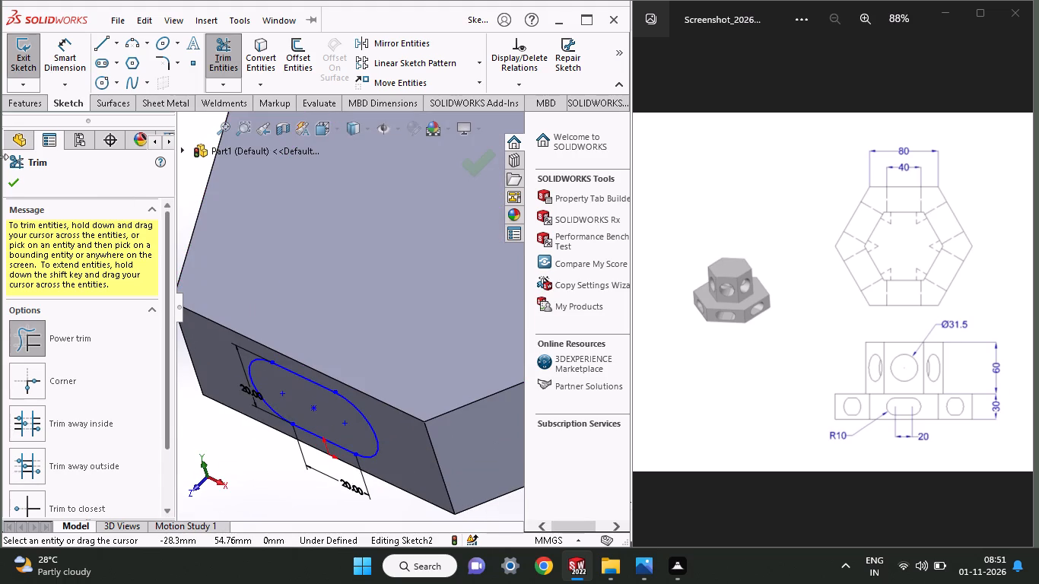
click(14, 195)
click(14, 178)
Extrude-cut the slot outline with blind depths of 52 mm into the base and 172 mm in the second direction.
click(2, 103)
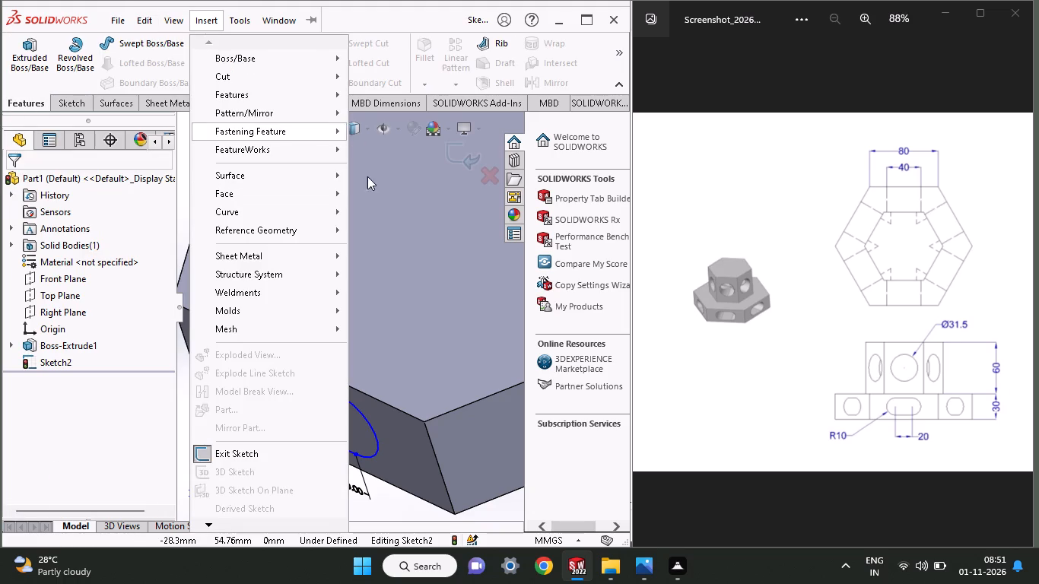
click(408, 504)
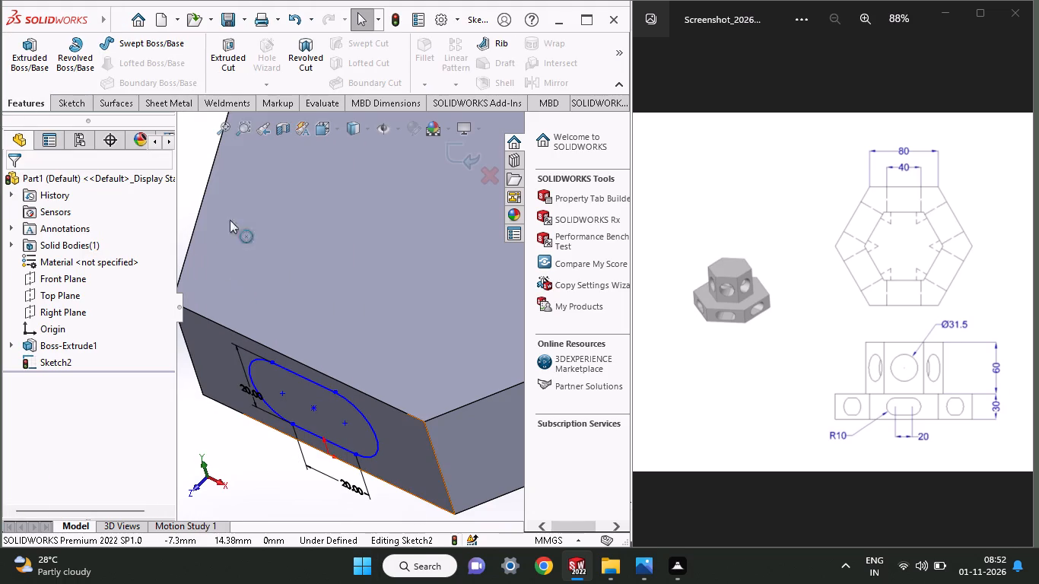
click(228, 65)
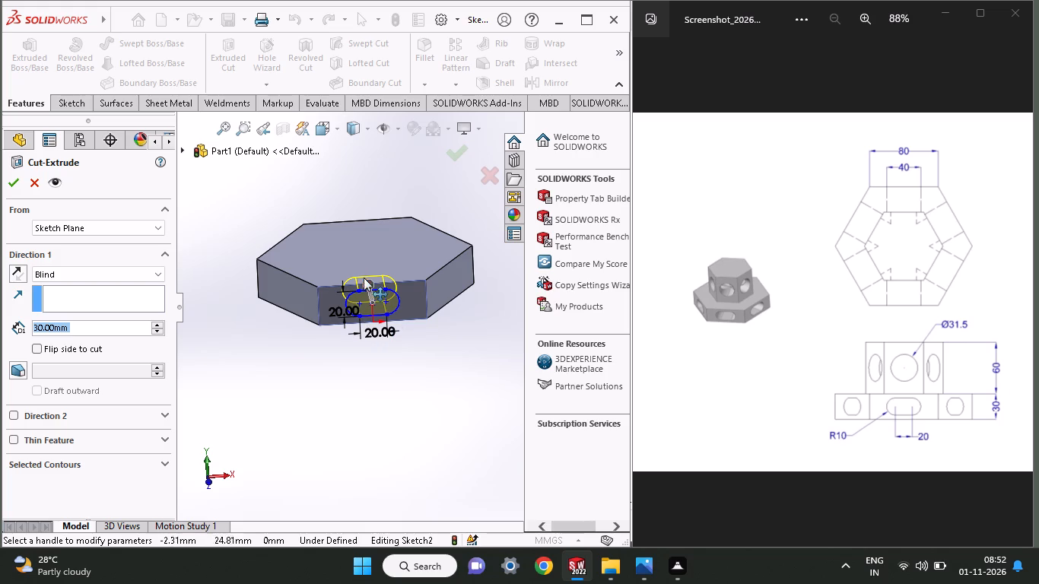
drag(367, 290, 364, 227)
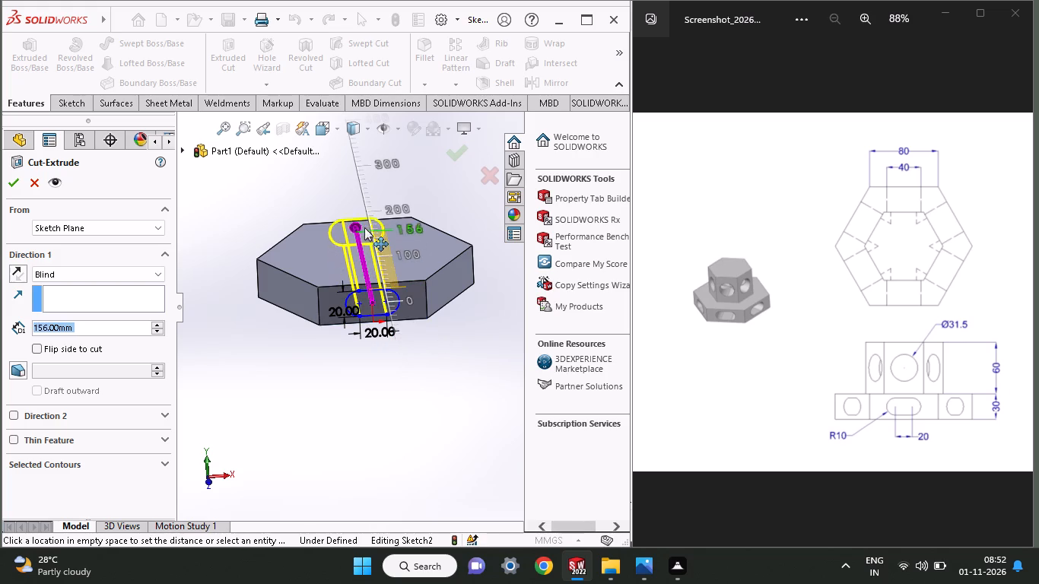
drag(364, 227, 364, 200)
drag(372, 319, 364, 382)
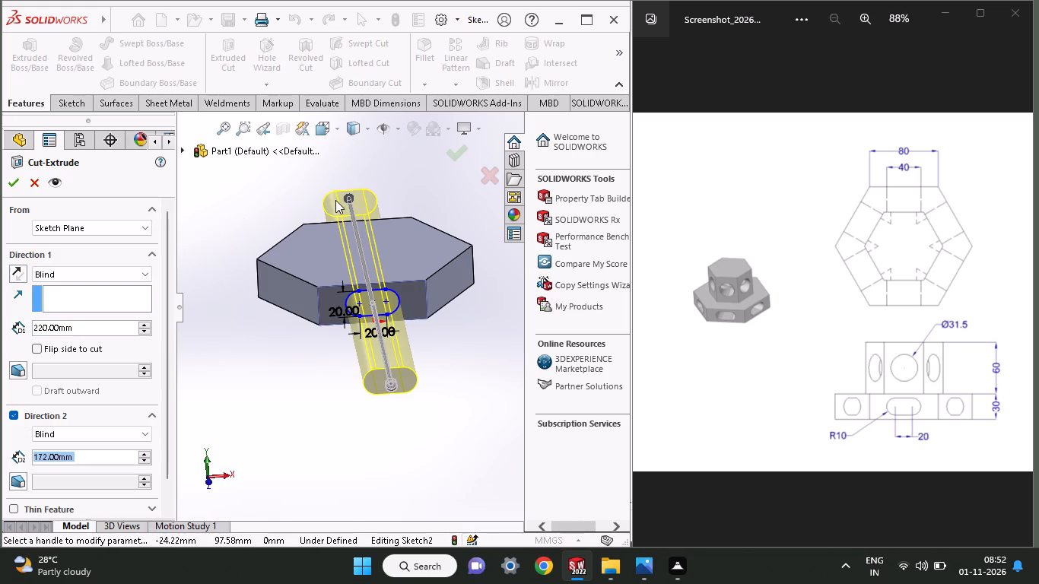
drag(351, 194, 344, 283)
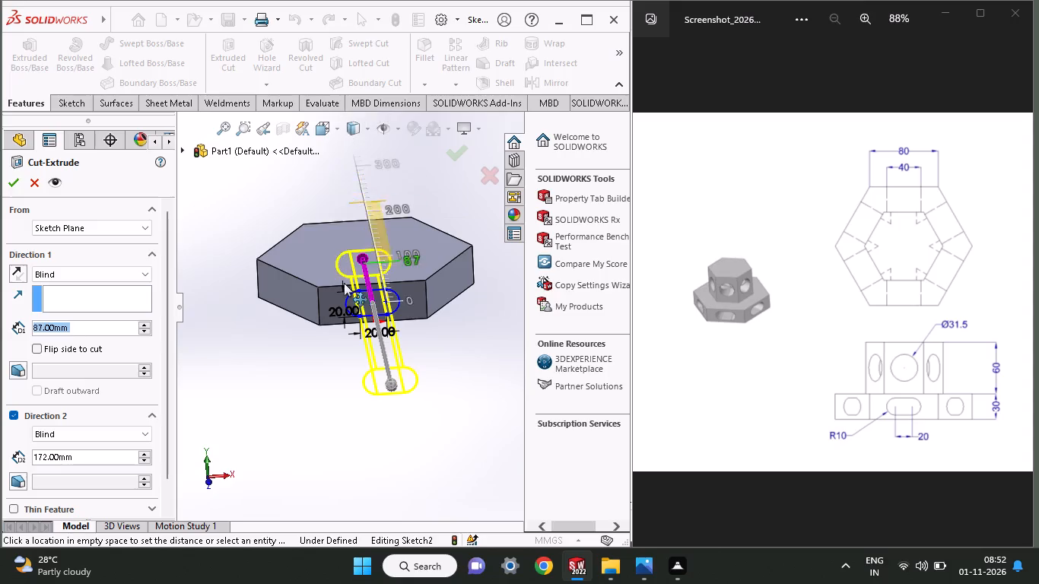
drag(344, 283, 344, 276)
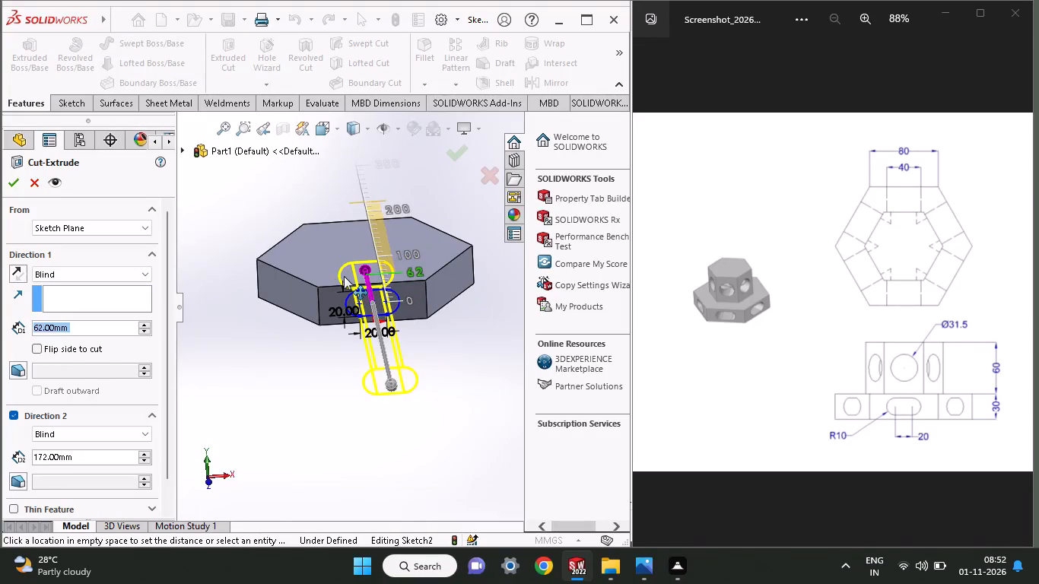
drag(344, 276, 343, 281)
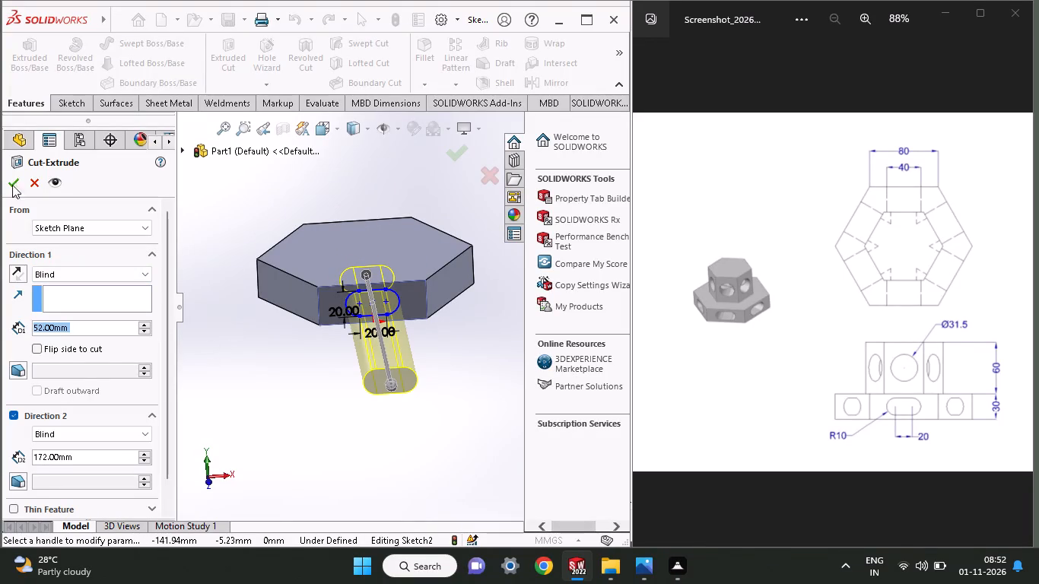
click(12, 181)
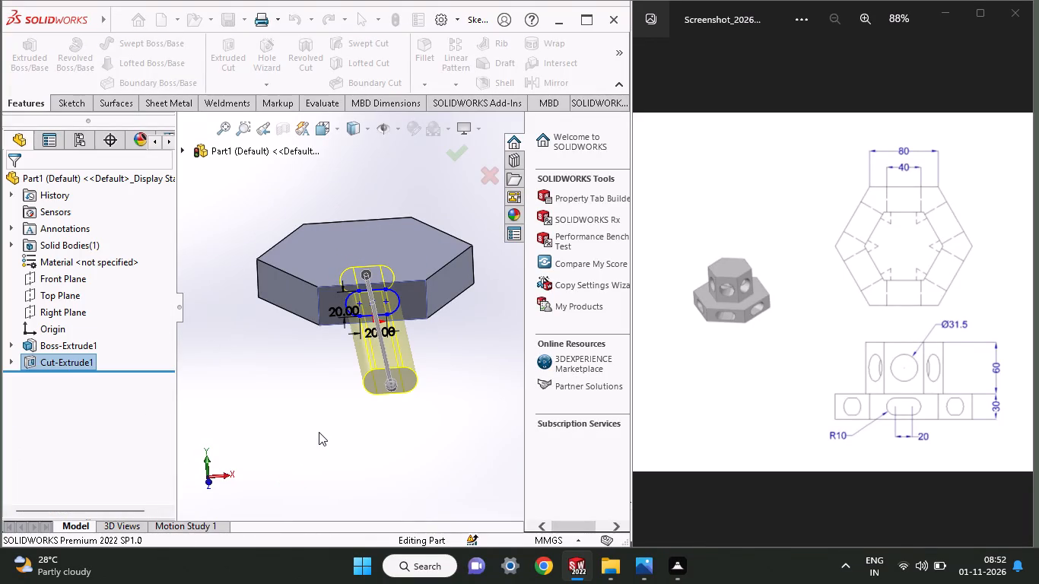
Start a sketch on the side face adjacent to the slotted one and draw an 80 mm horizontal line between its vertical edges' midpoints.
middle_drag(319, 432, 275, 436)
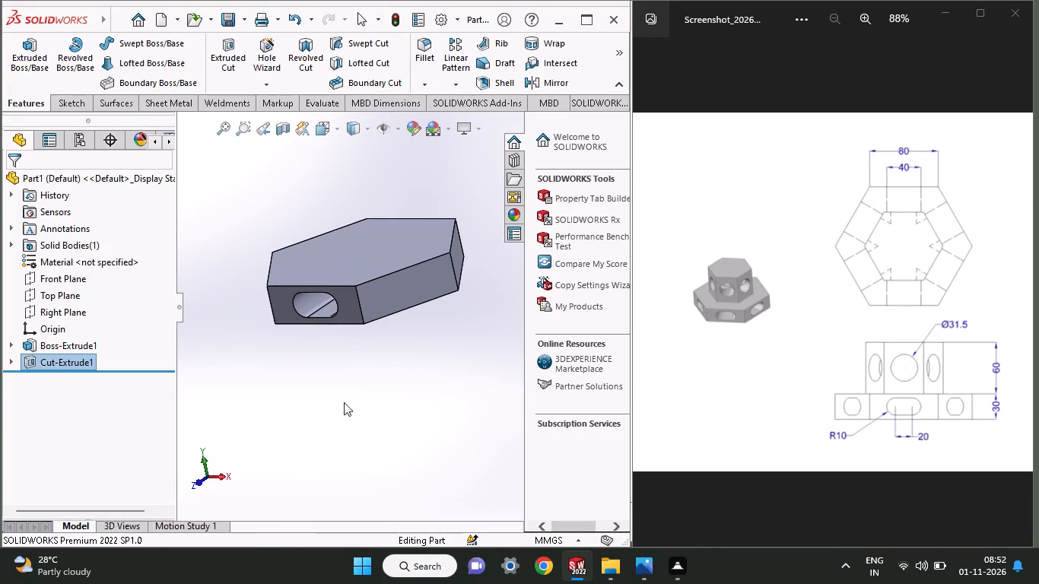
click(412, 293)
click(484, 251)
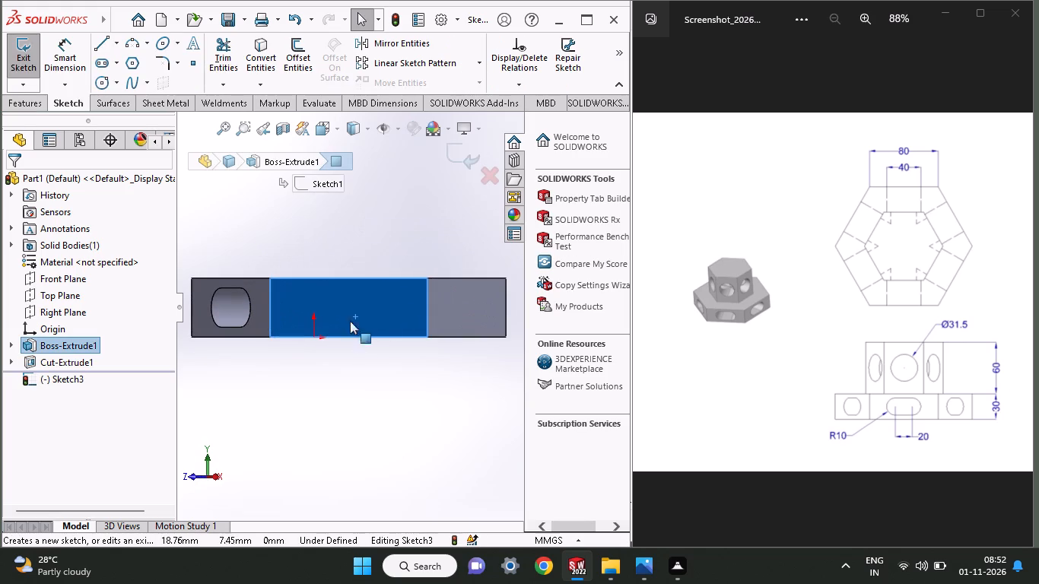
scroll(323, 267, left, 1)
ctrl+scroll(323, 267, down, 6)
ctrl+scroll(330, 280, up, 6)
ctrl+scroll(383, 362, down, 2)
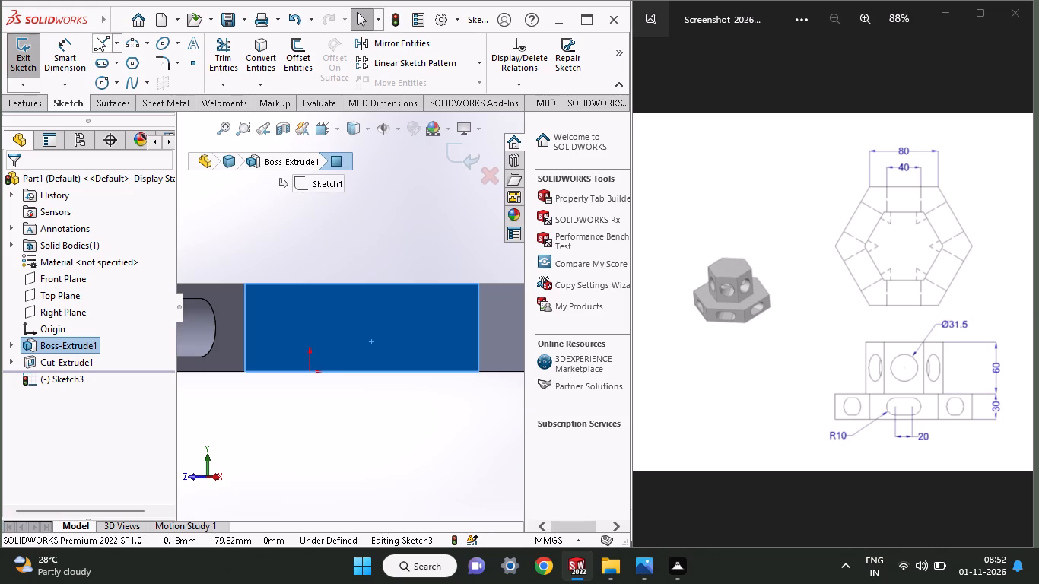
click(97, 37)
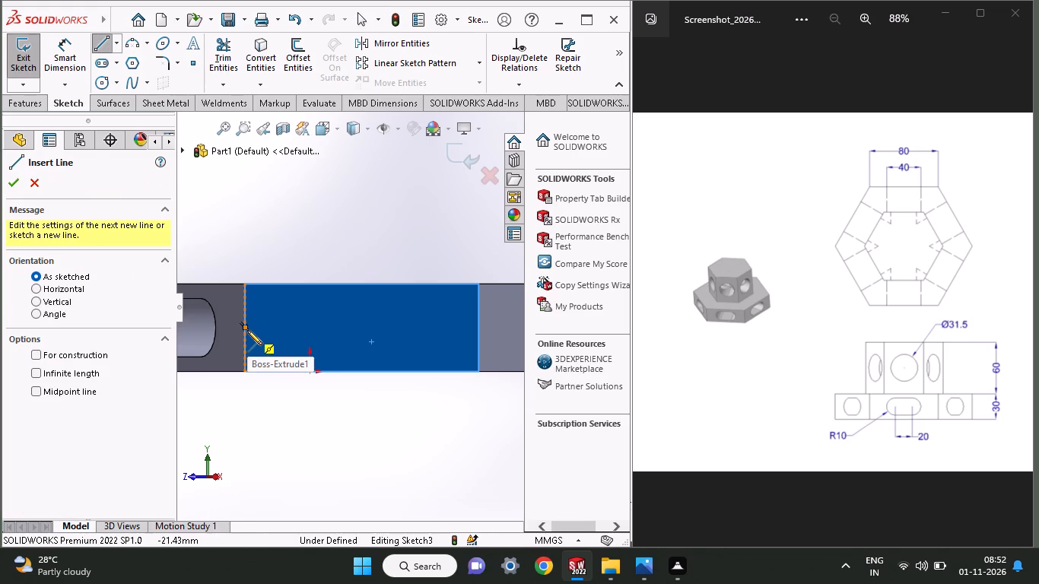
click(247, 330)
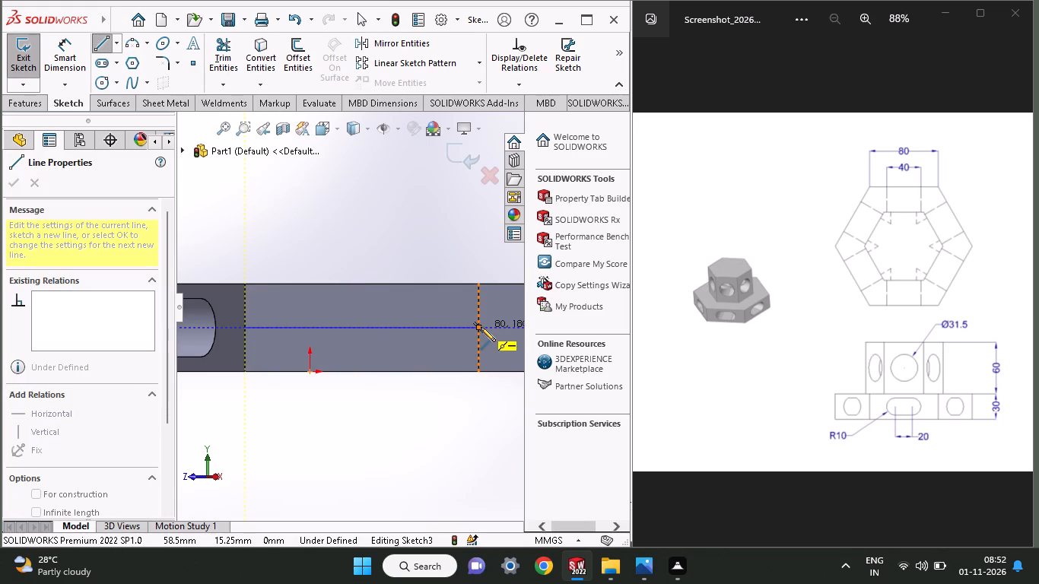
click(481, 327)
right_click(382, 229)
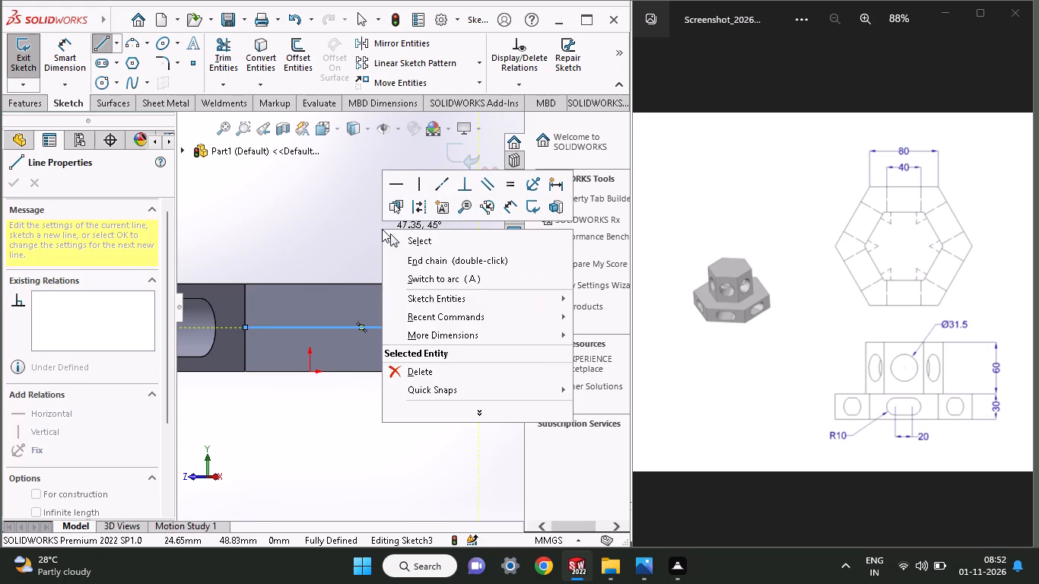
click(389, 233)
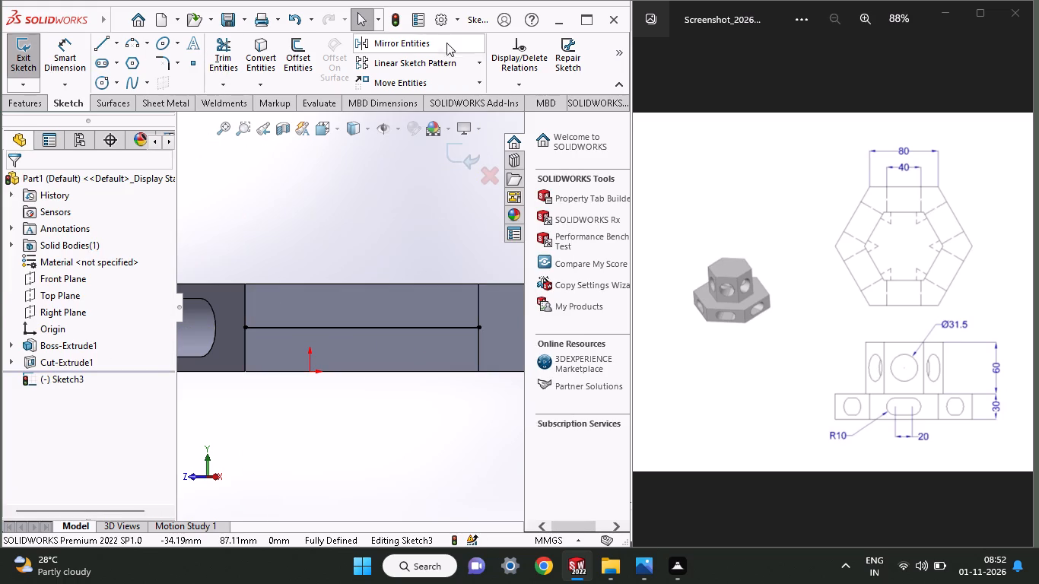
Sketch a centre rectangle about 26 mm wide and 17 mm high on the midpoint of the horizontal line.
click(624, 71)
click(571, 104)
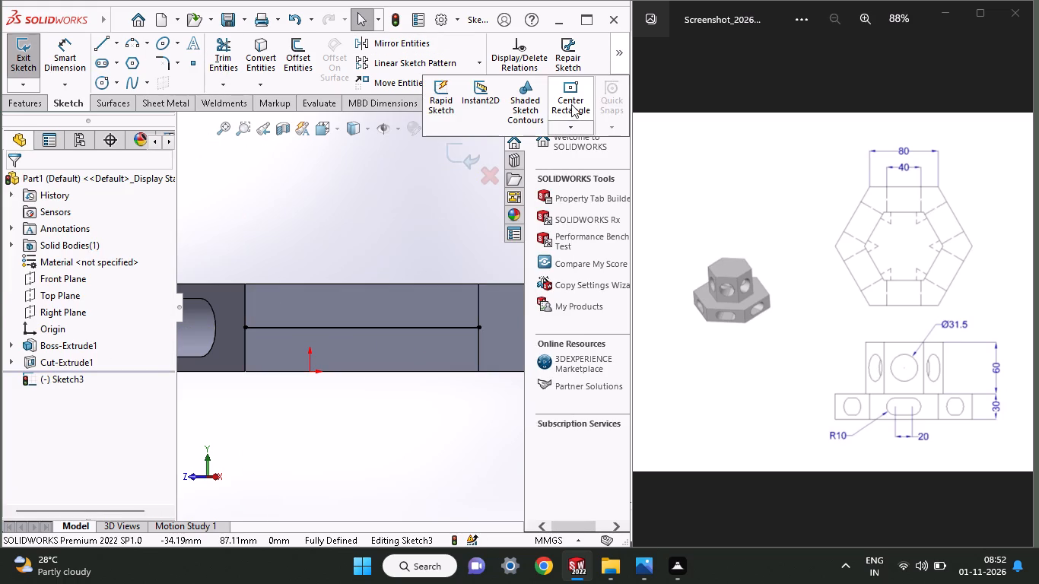
click(357, 327)
click(400, 352)
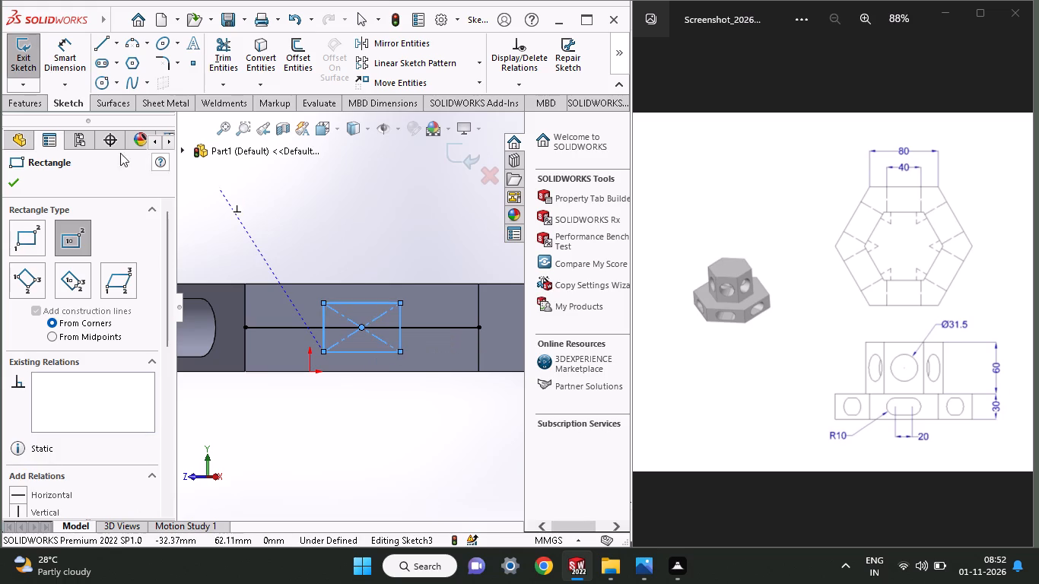
click(14, 175)
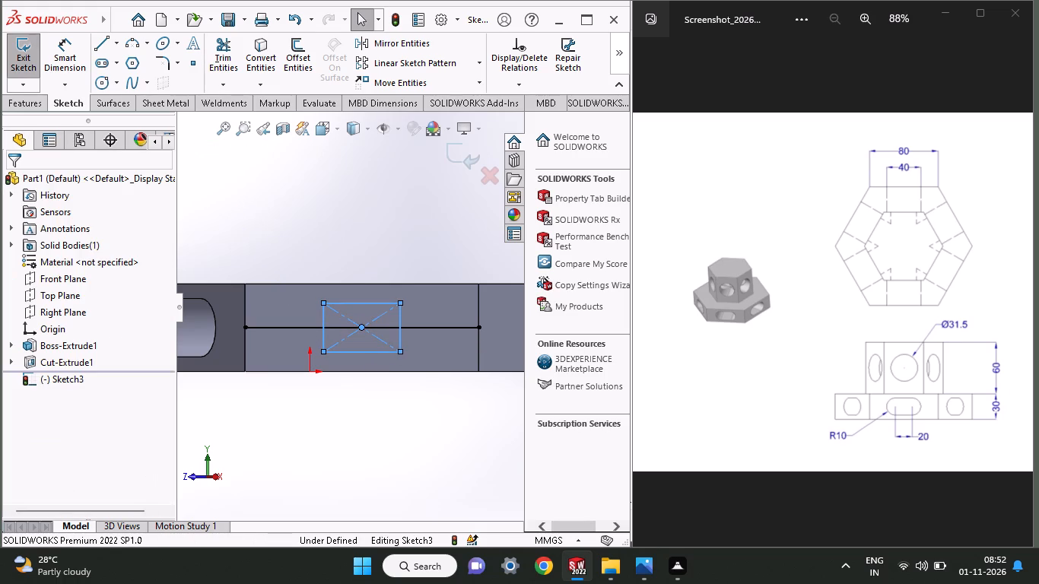
Dimension the rectangle to 20 mm wide and 20 mm high.
click(64, 38)
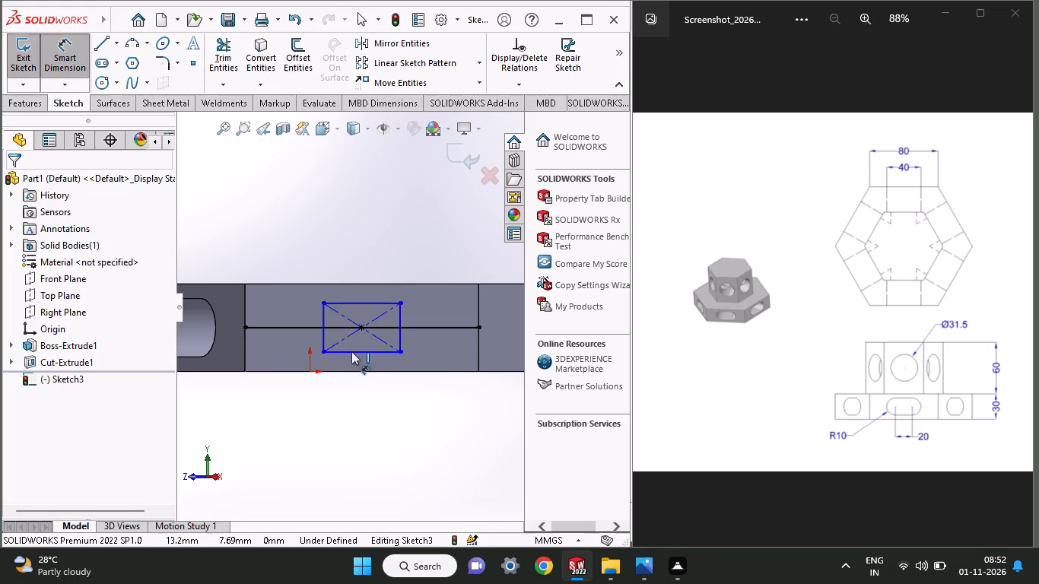
click(351, 354)
click(361, 392)
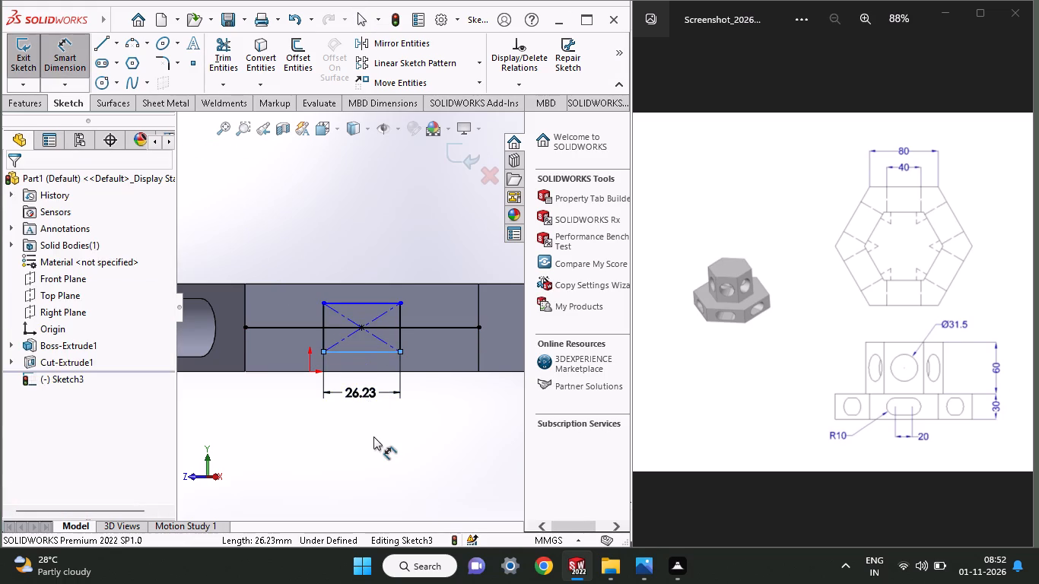
key(2)
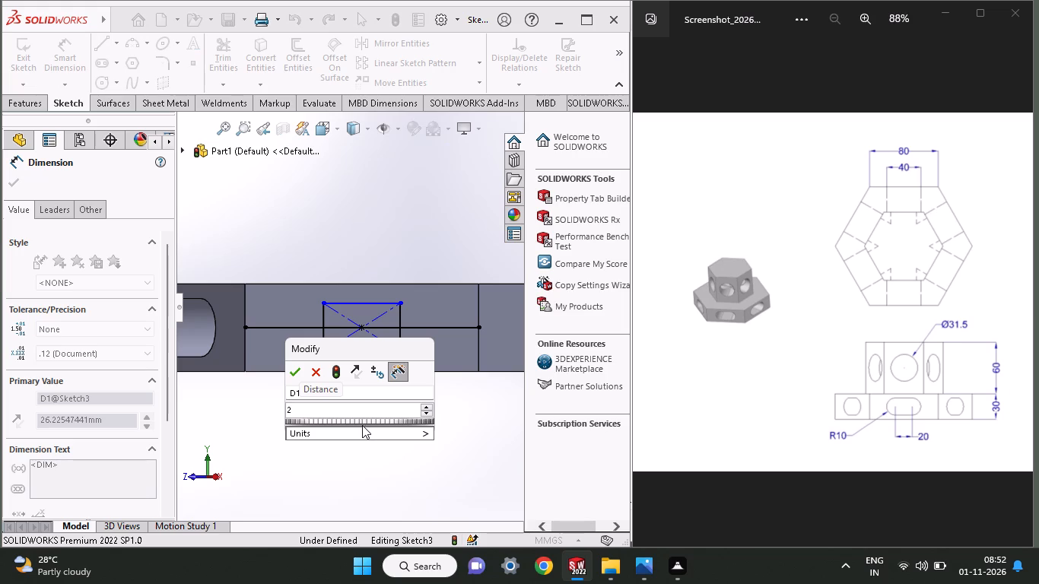
key(0)
key(Return)
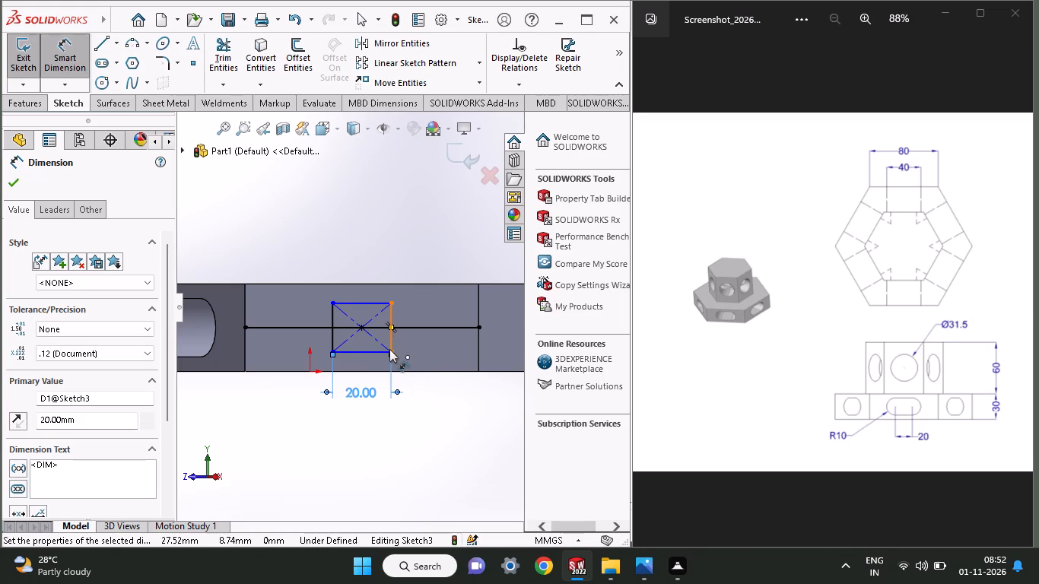
click(389, 341)
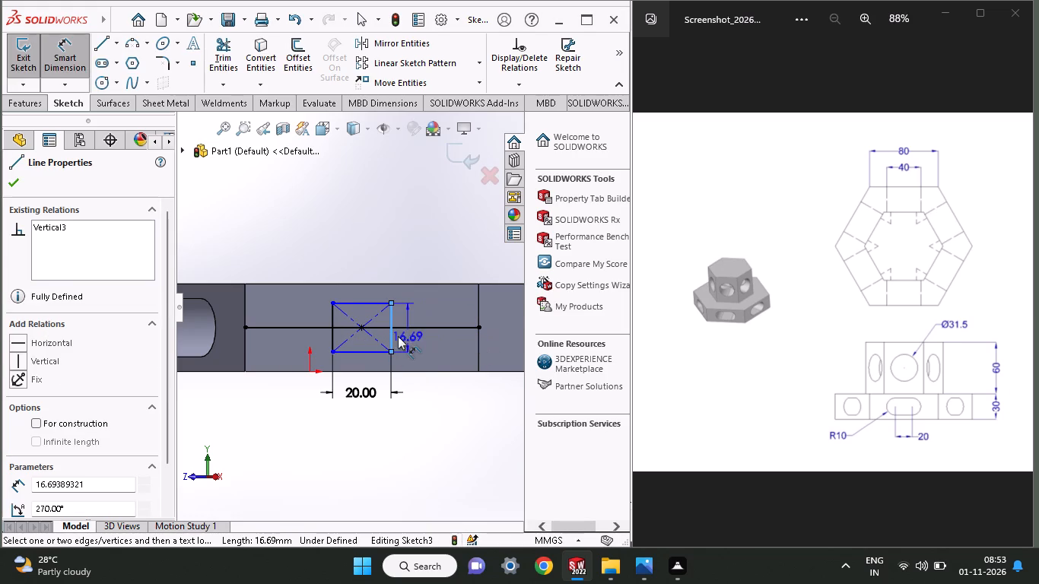
click(418, 339)
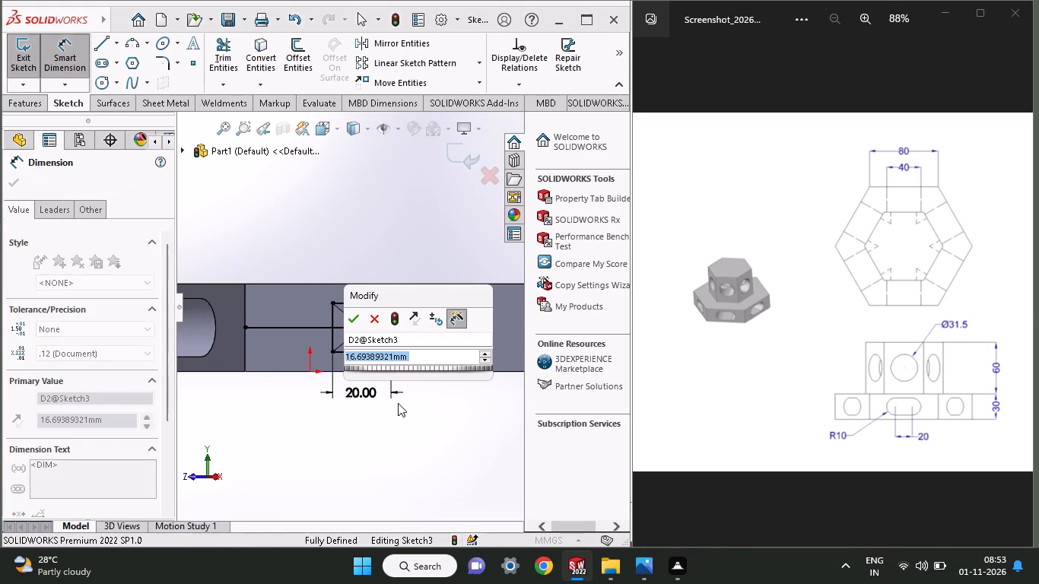
text(20)
key(Return)
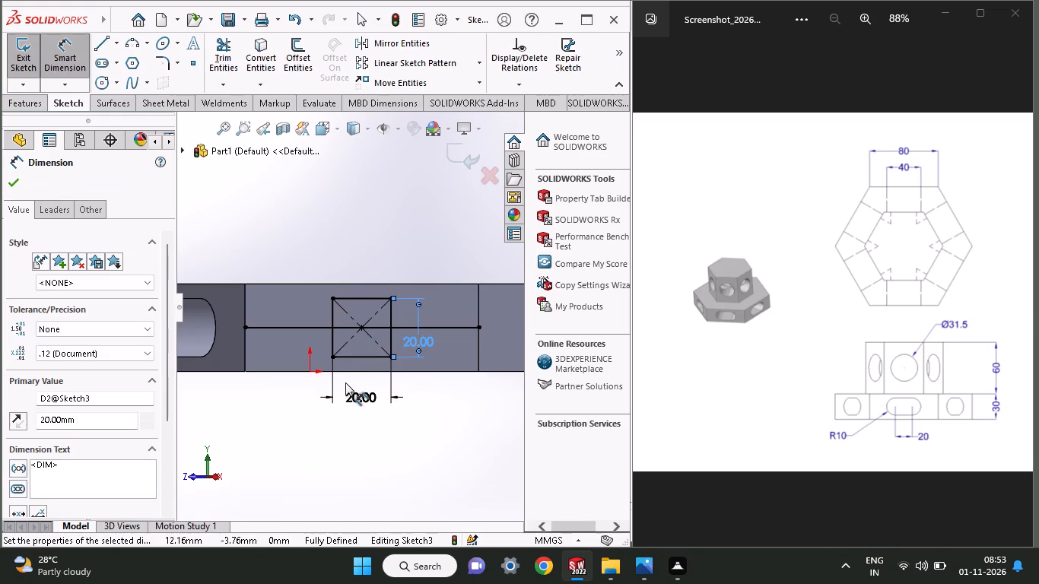
click(14, 181)
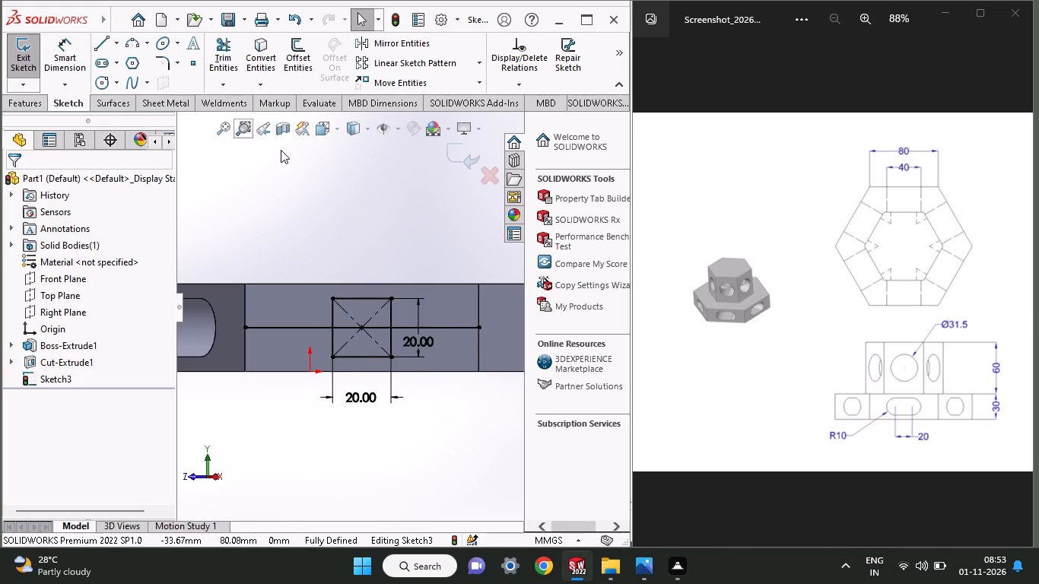
Sketch a centre-point circle of 10 mm radius on the midpoint of the square's left edge, reaching its lower-left corner.
click(97, 83)
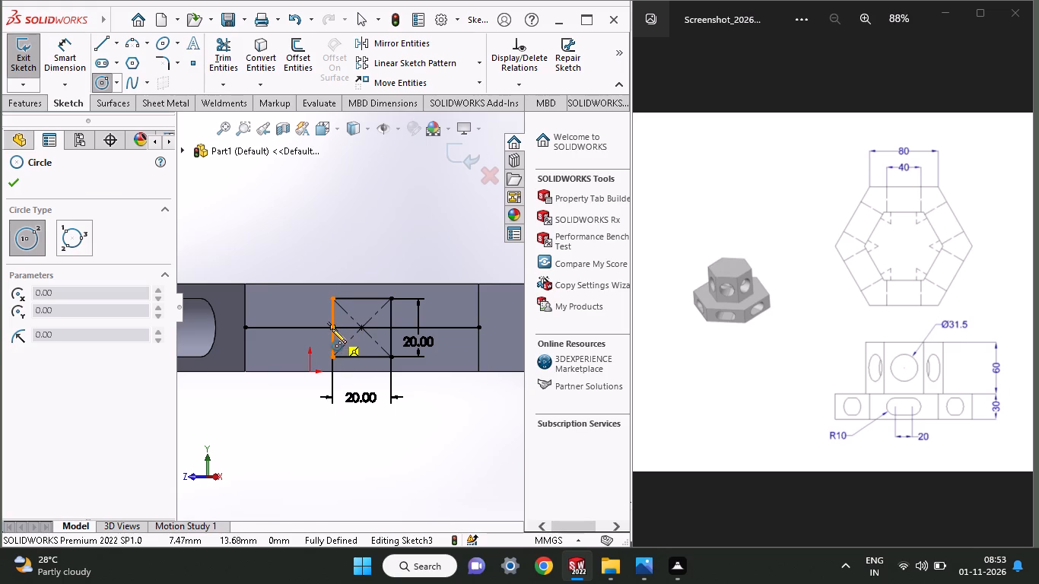
click(332, 328)
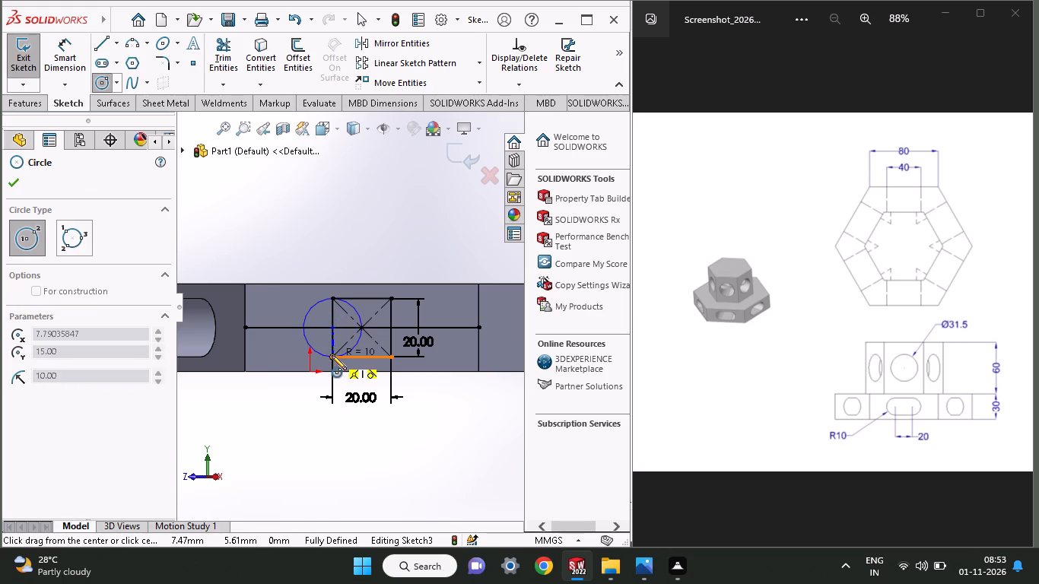
click(332, 355)
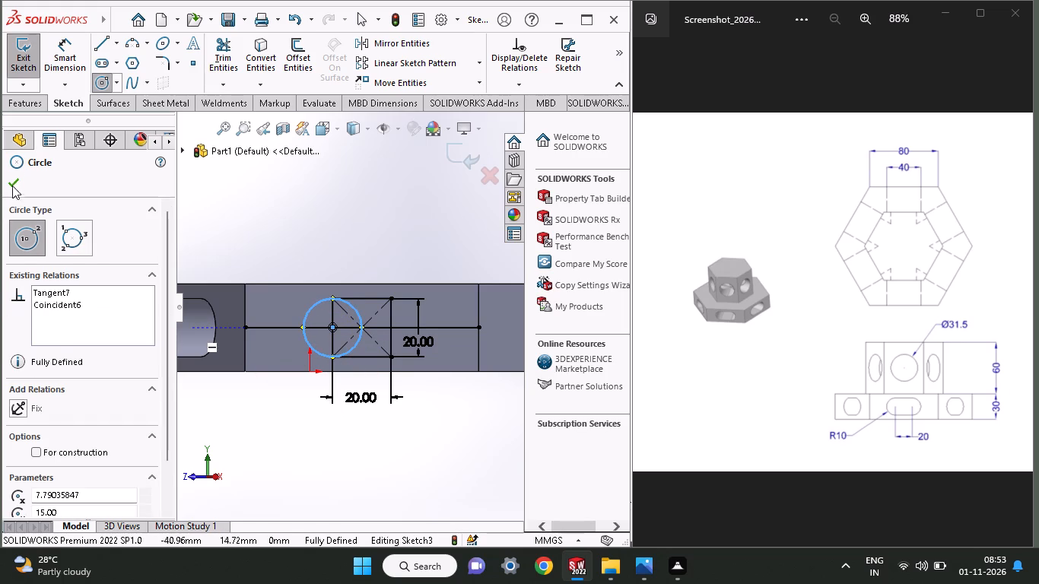
click(12, 184)
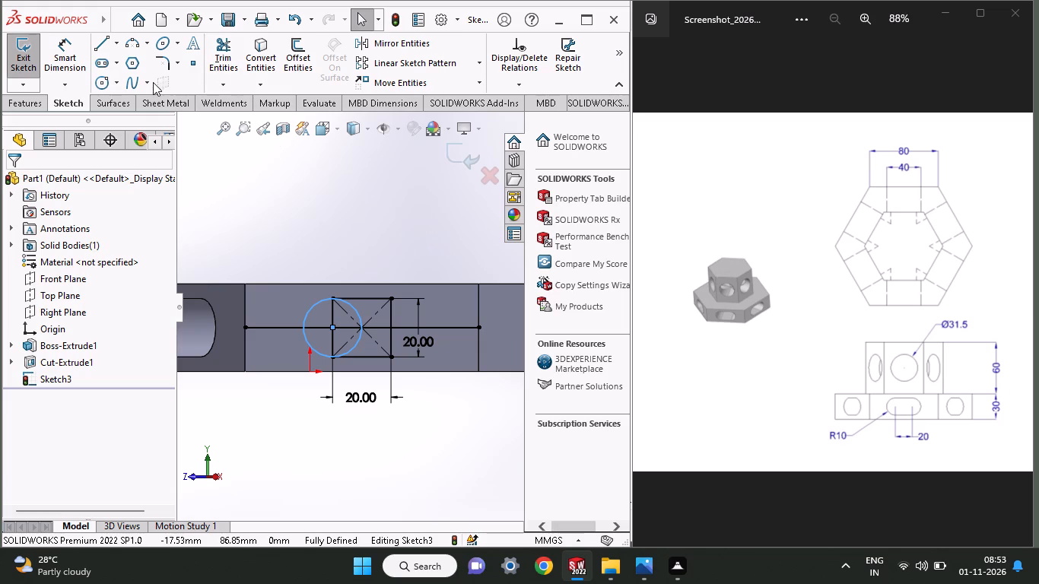
Add a driven diameter dimension to the circle on the square's left edge.
click(71, 59)
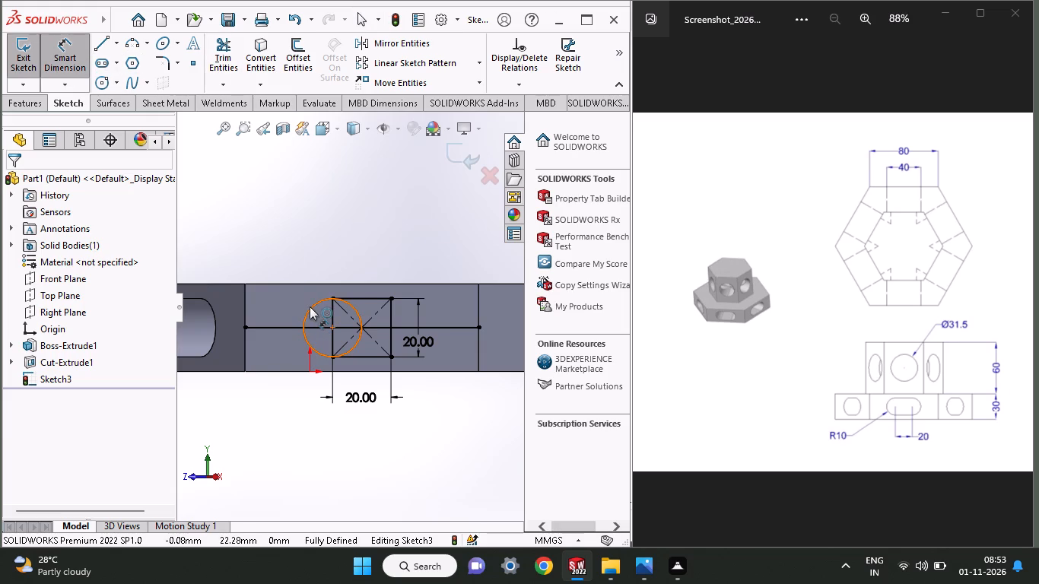
click(310, 306)
click(267, 240)
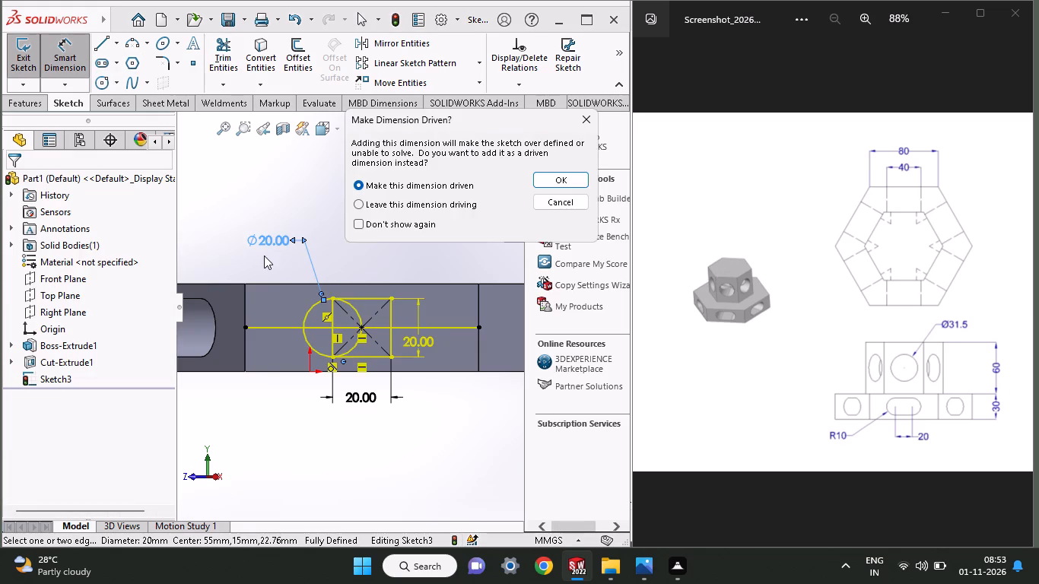
click(575, 178)
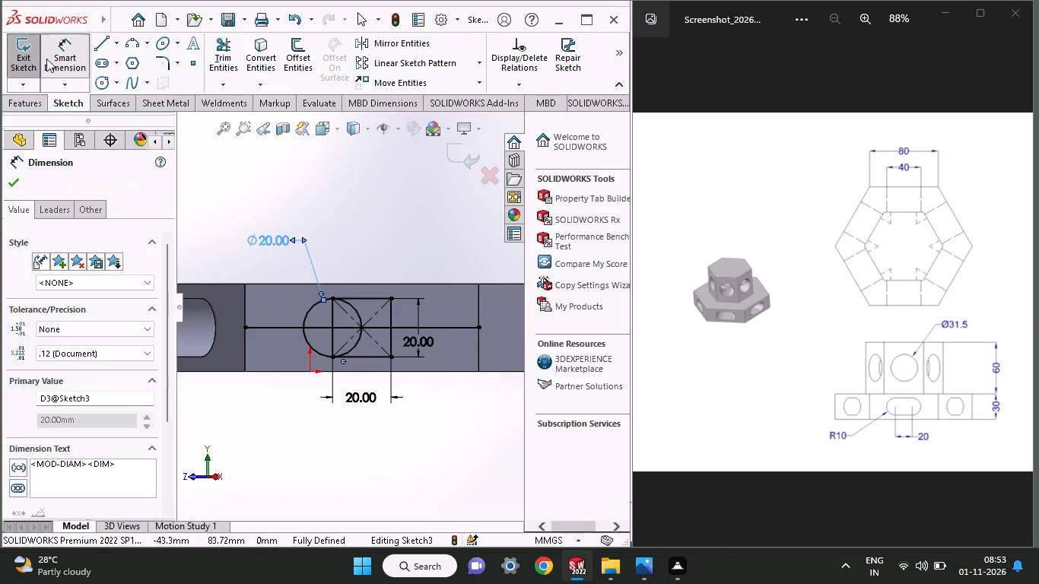
Sketch a centre-point circle of 10 mm radius on the midpoint of the square's right edge, reaching its lower-right corner.
click(103, 81)
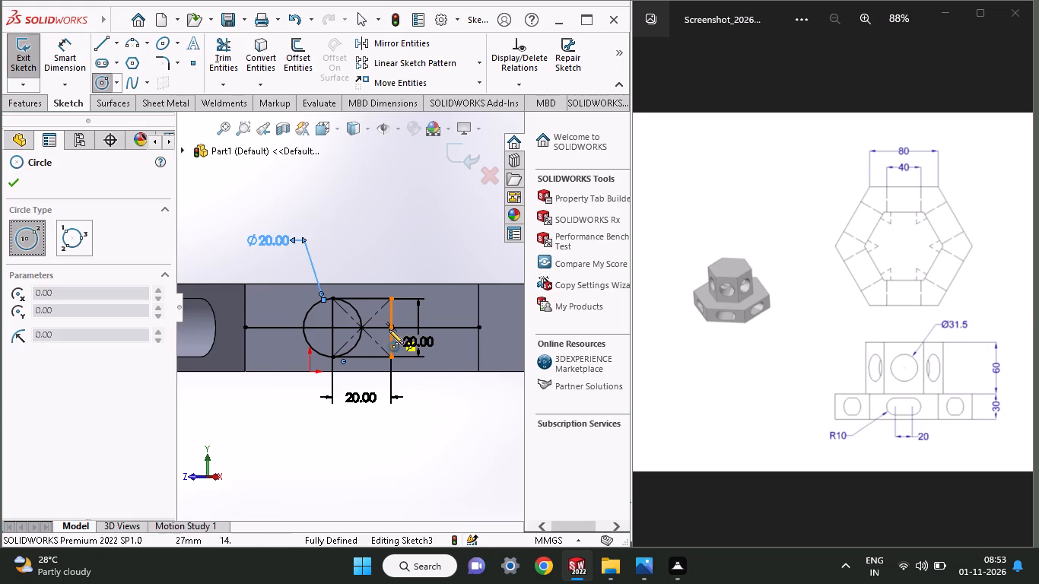
click(390, 328)
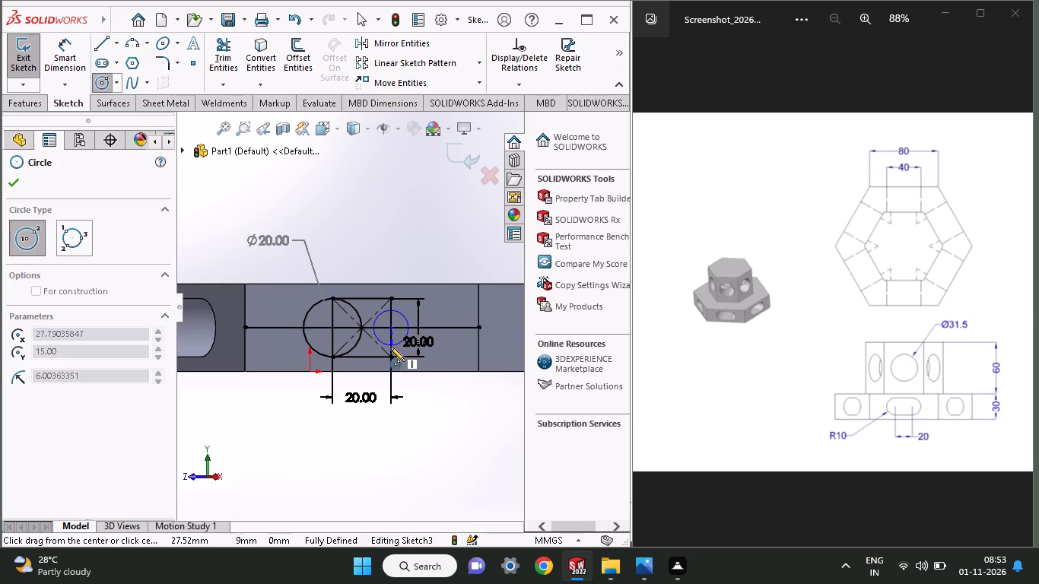
click(390, 354)
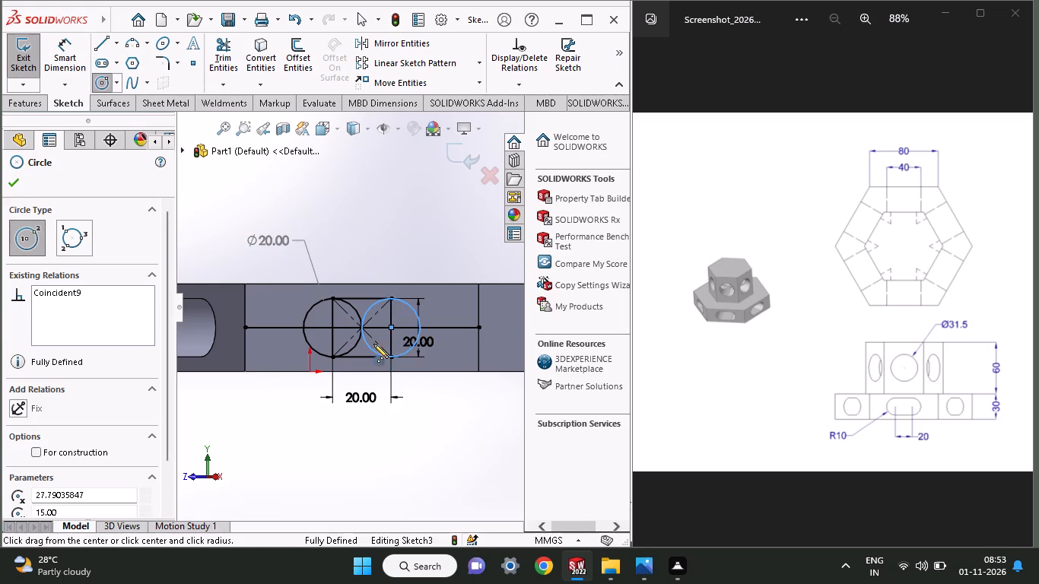
click(11, 176)
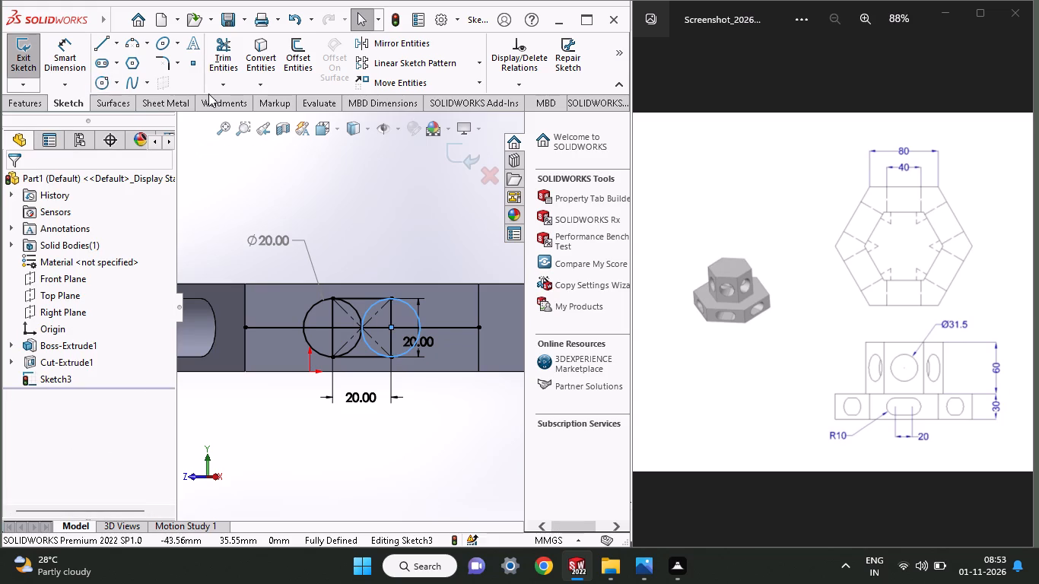
Add a driven diameter dimension to the circle on the square's right edge.
click(72, 55)
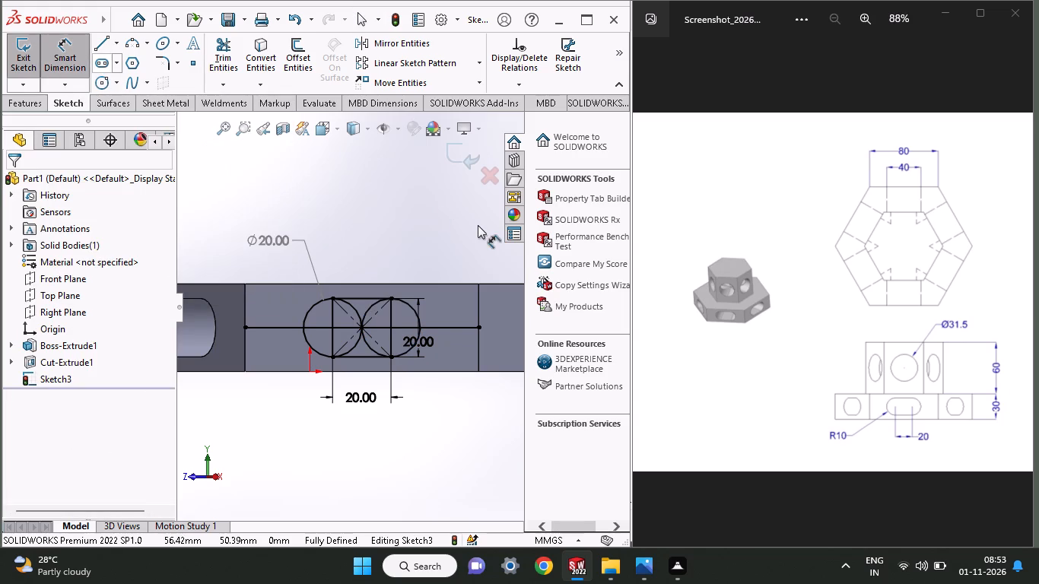
click(411, 306)
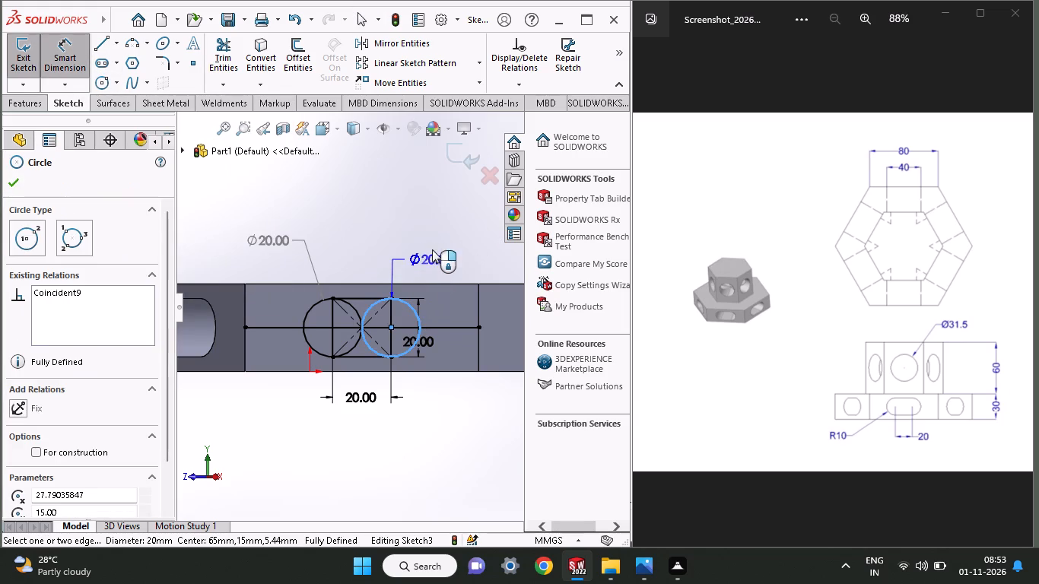
click(440, 240)
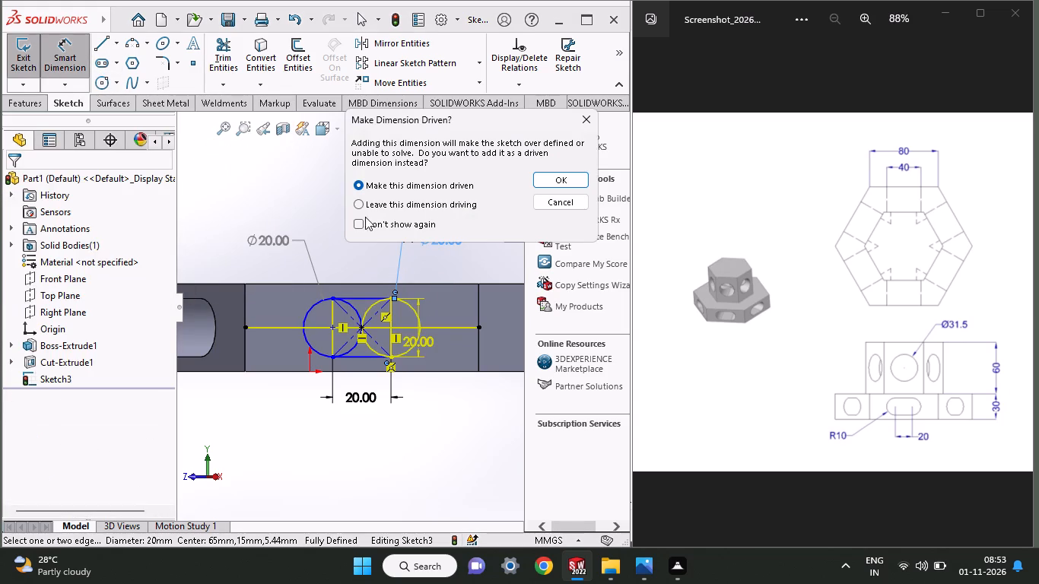
click(566, 186)
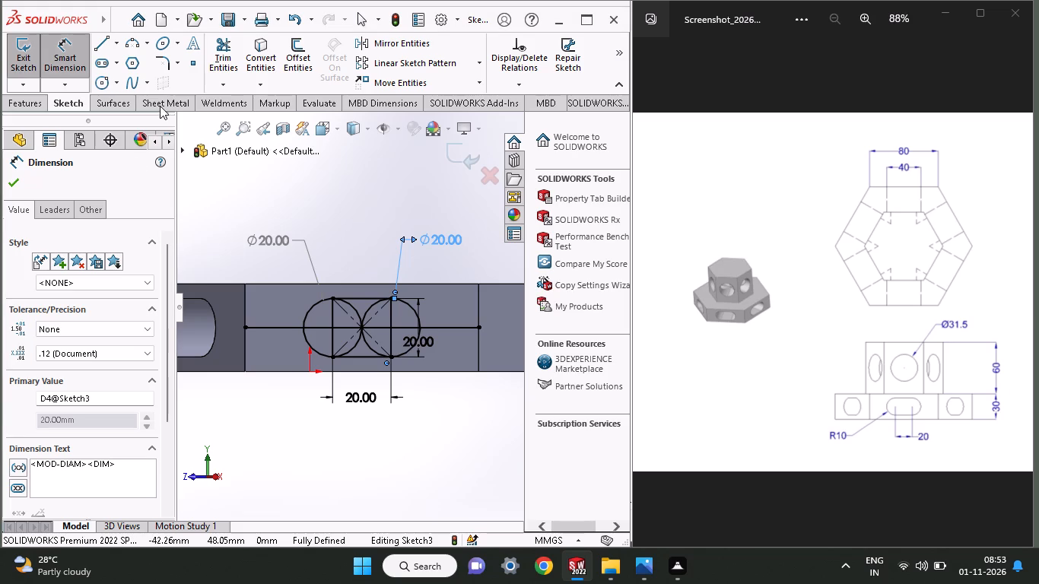
click(12, 181)
Trim the inner arcs, the square's vertical edges and diagonals, and the horizontal line, leaving only the slot outline.
click(237, 67)
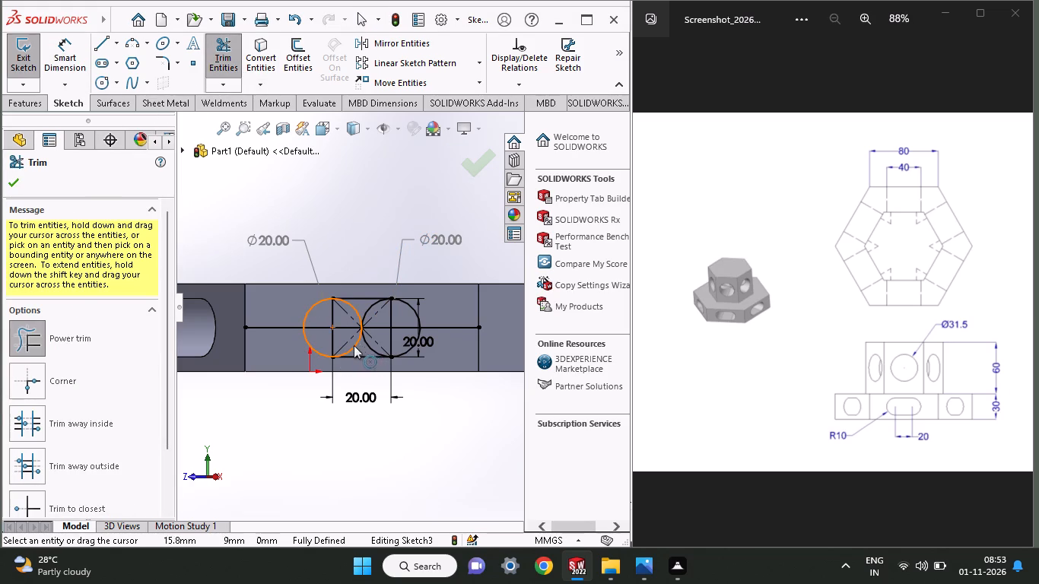
drag(317, 342, 323, 341)
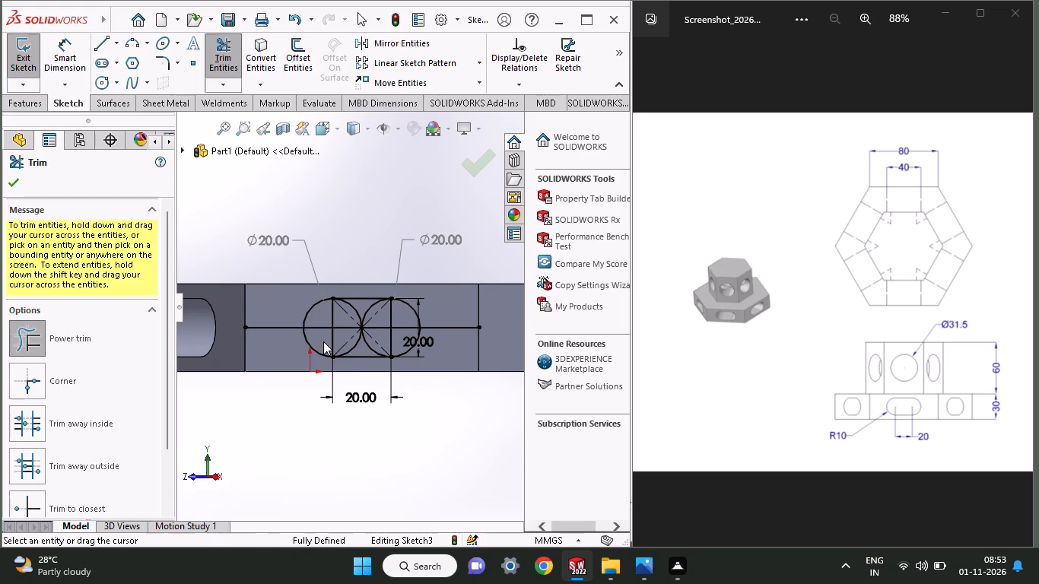
drag(323, 341, 342, 316)
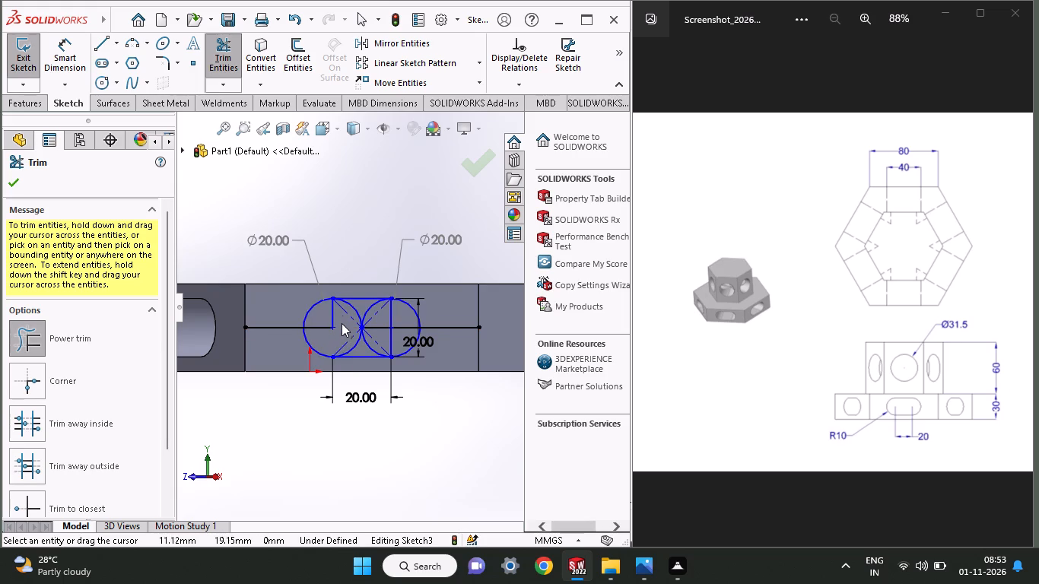
drag(336, 345, 332, 319)
drag(332, 319, 357, 340)
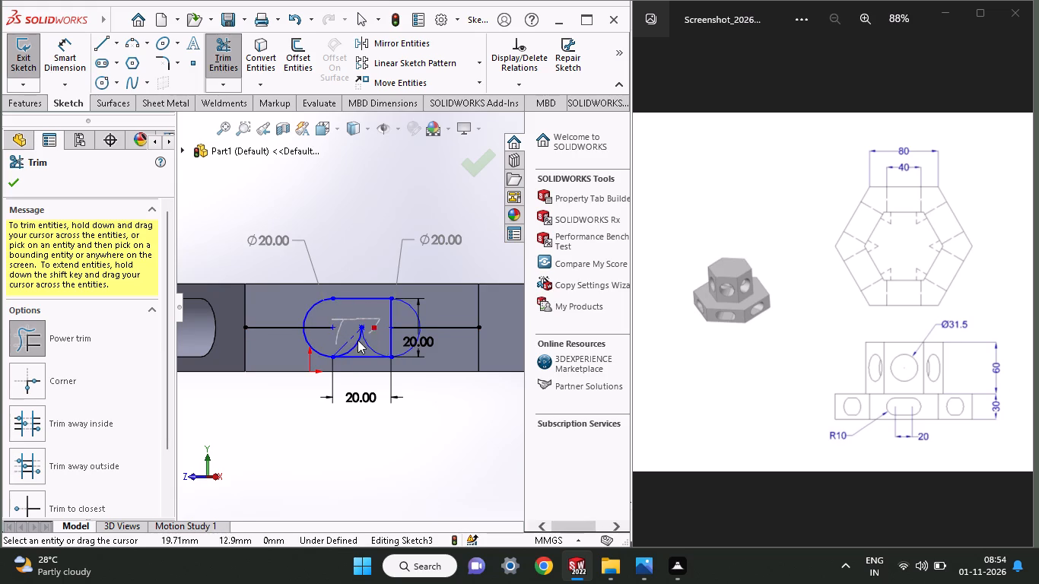
drag(357, 340, 402, 316)
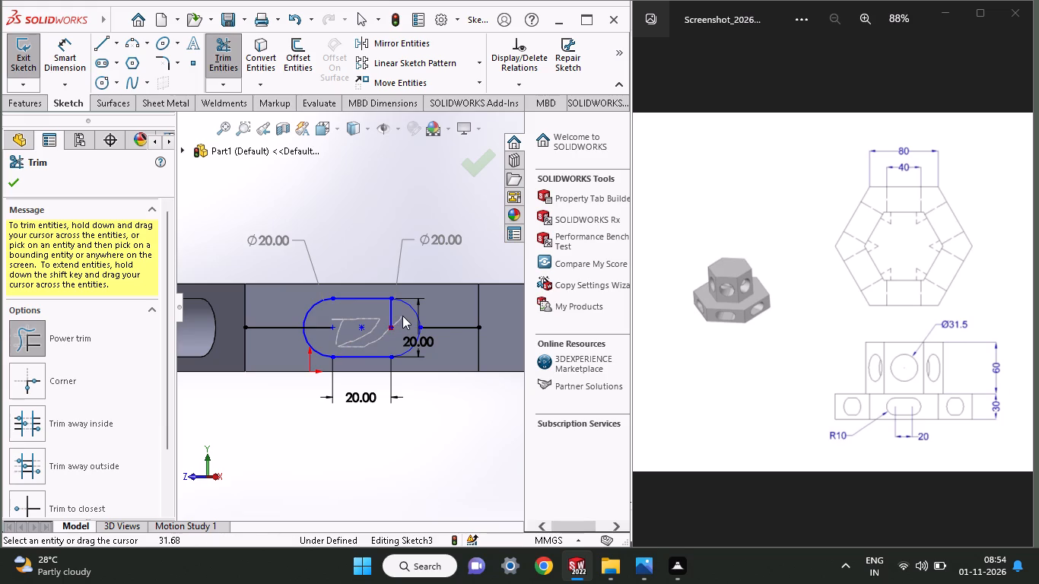
drag(402, 316, 385, 319)
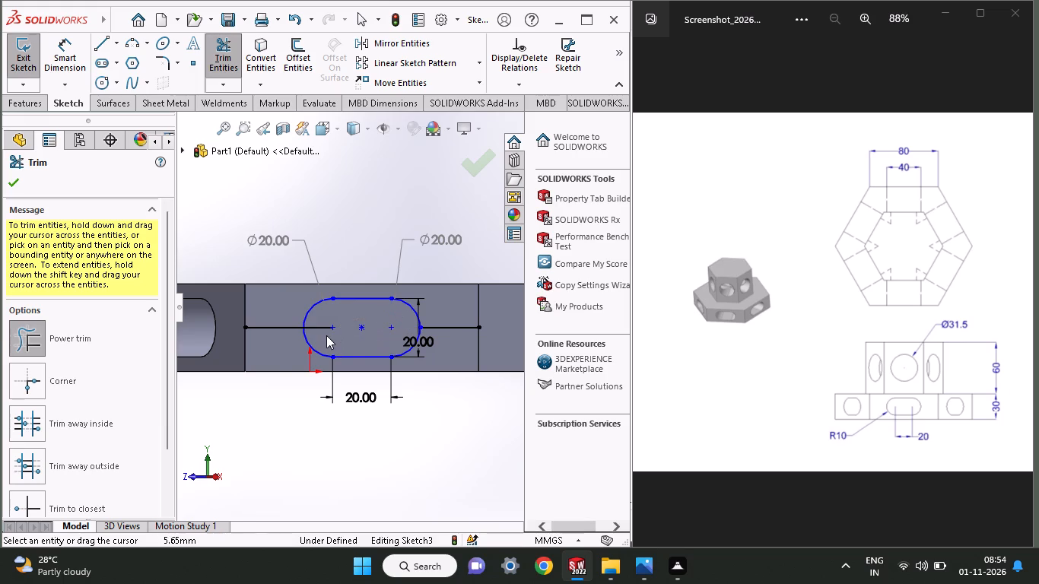
drag(326, 335, 324, 321)
drag(278, 357, 282, 312)
drag(443, 338, 445, 313)
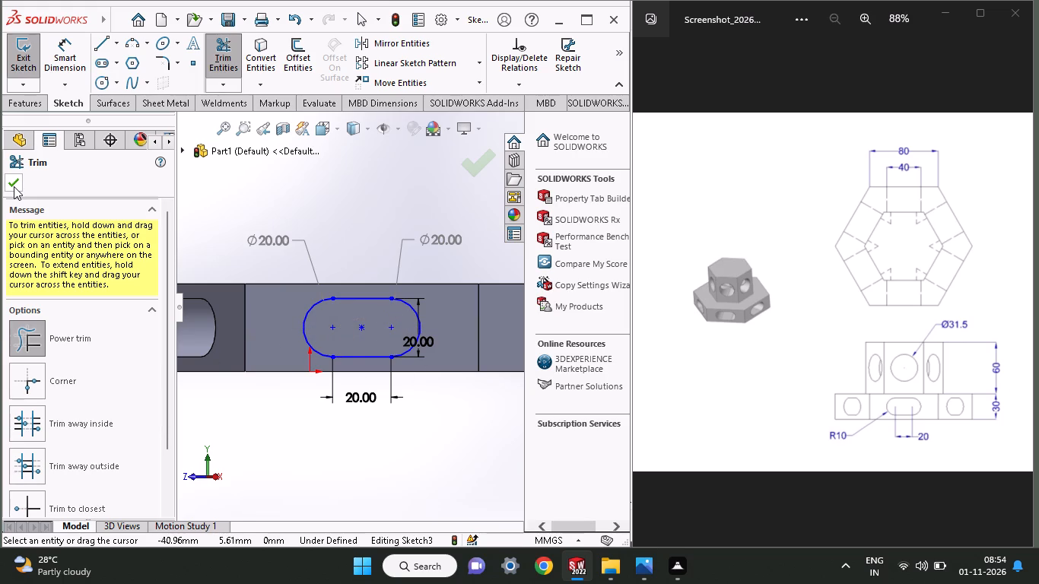
click(14, 186)
Cut-extrude the slot profile into the base as a blind cut 52 mm deep.
click(34, 94)
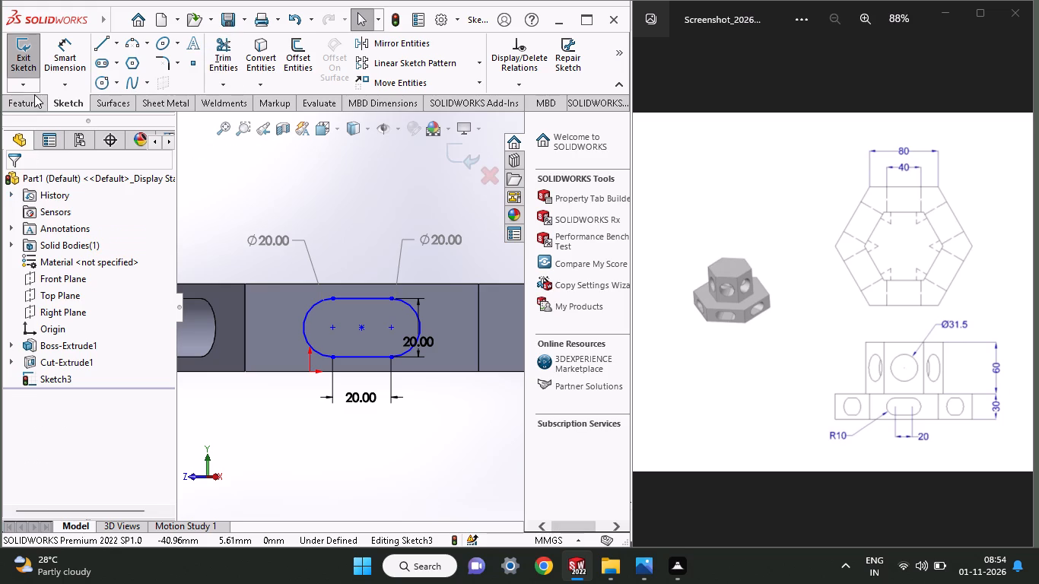
click(34, 107)
click(226, 68)
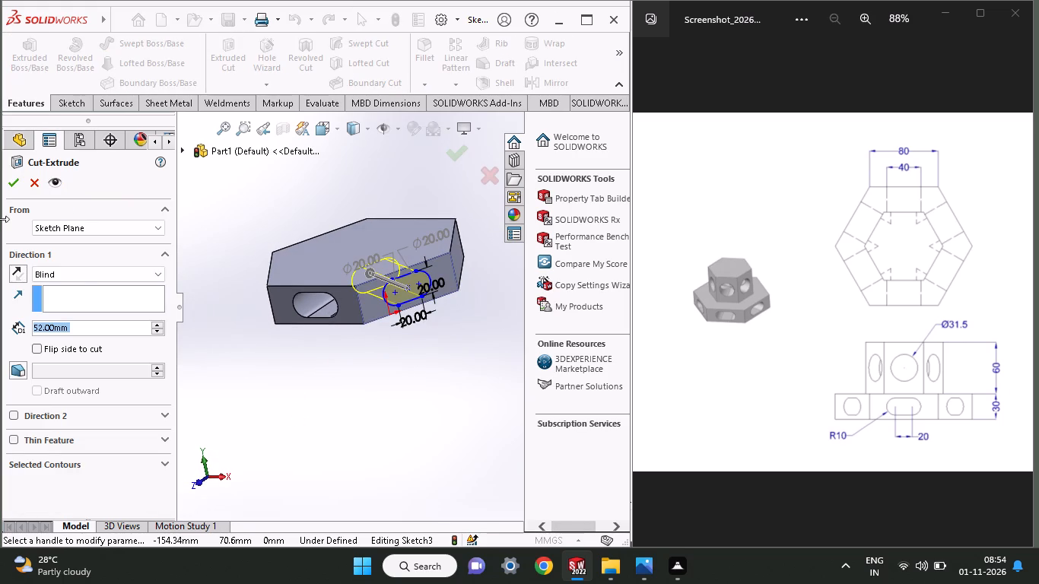
click(8, 182)
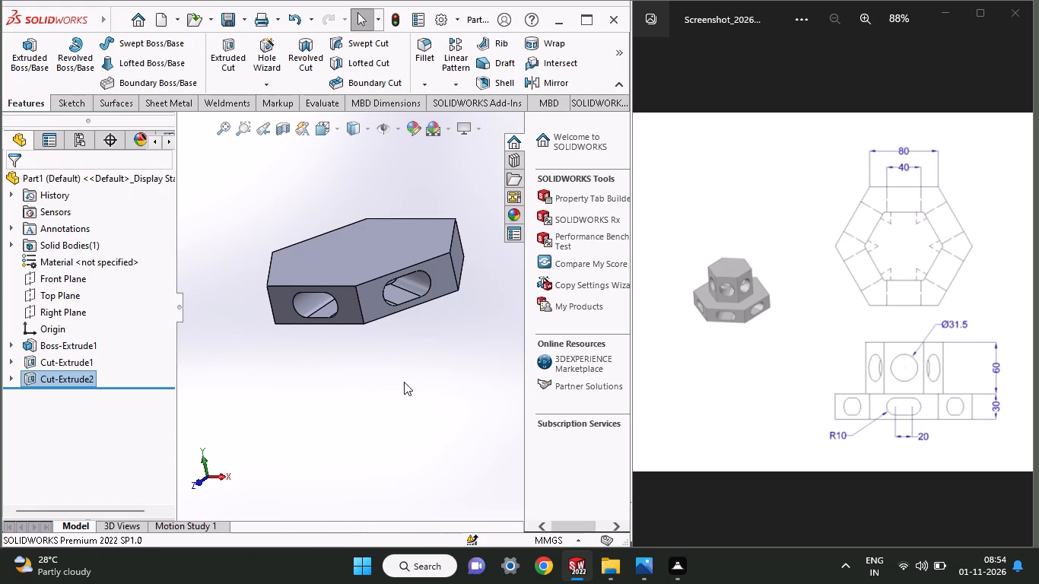
On the base's next uncut side face, start a sketch and draw an 80 mm horizontal line across it at mid-height.
middle_drag(404, 382, 394, 376)
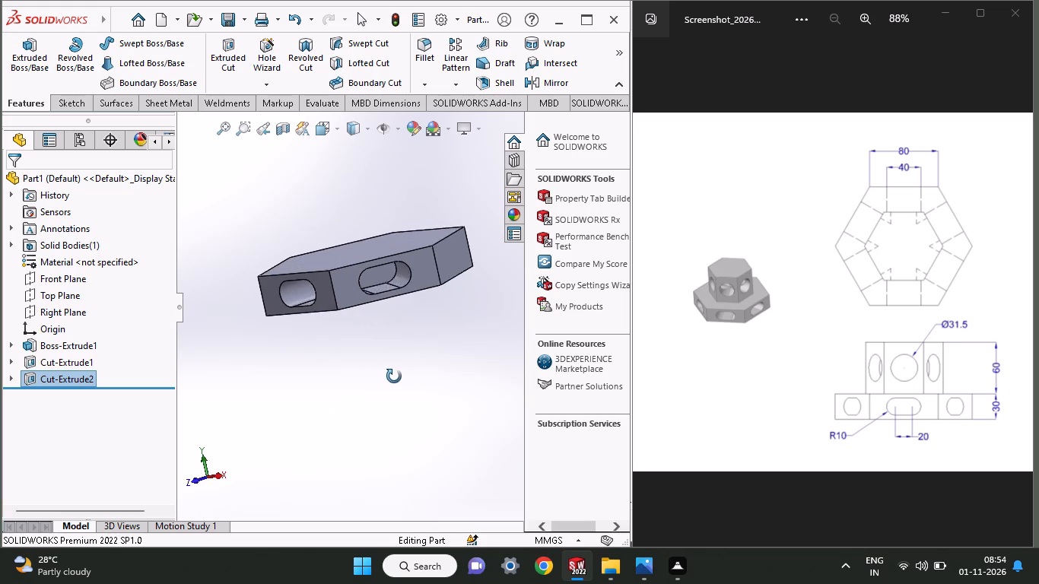
middle_drag(394, 376, 363, 411)
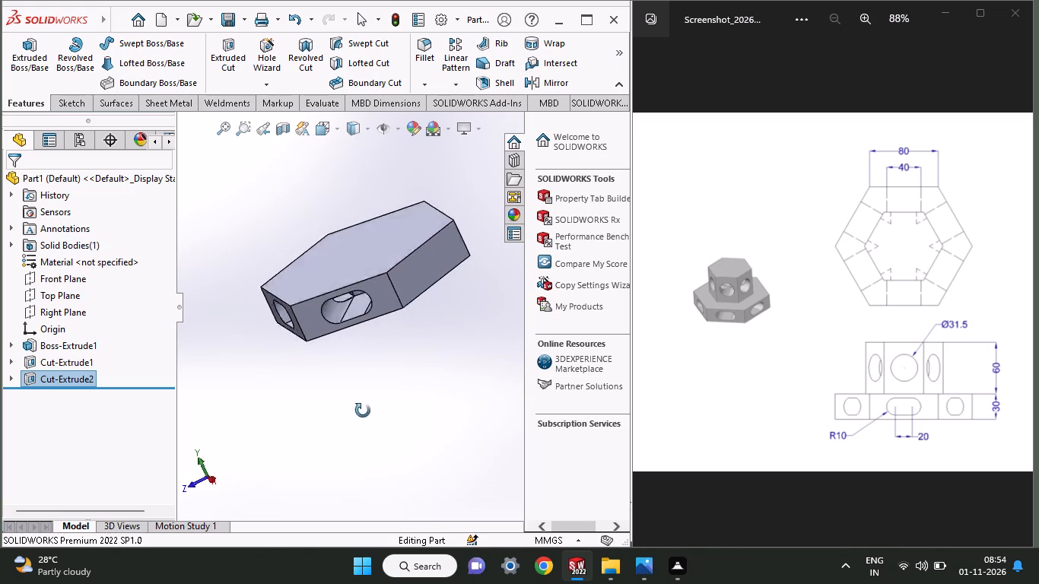
middle_drag(363, 411, 296, 456)
click(335, 322)
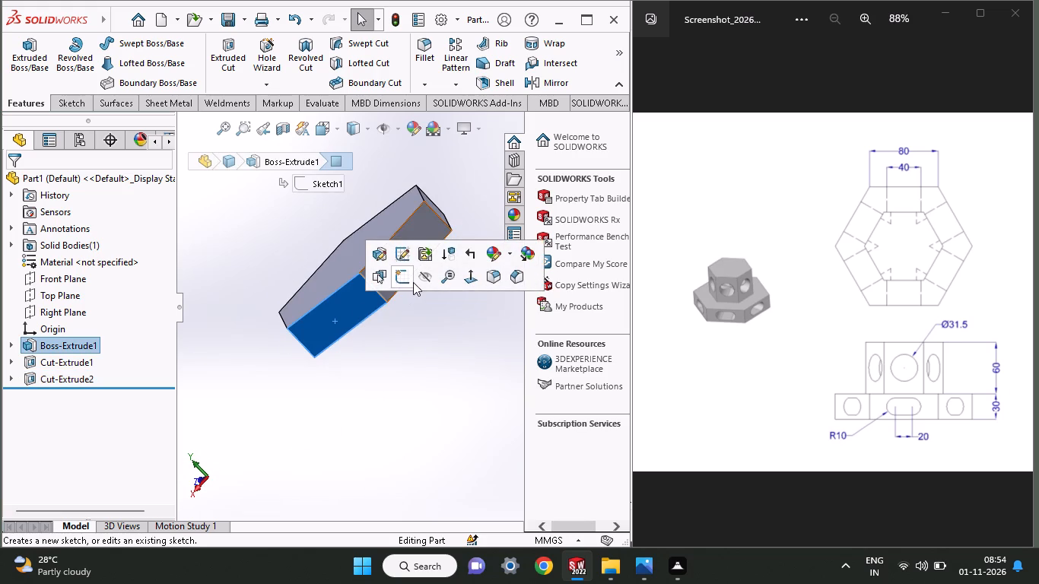
click(405, 284)
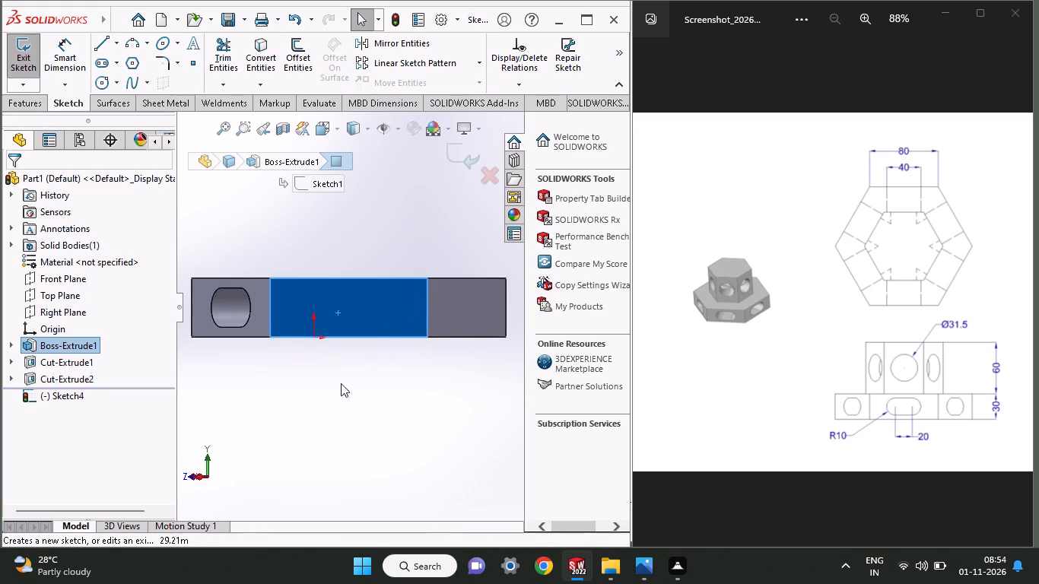
ctrl+scroll(338, 324, down, 4)
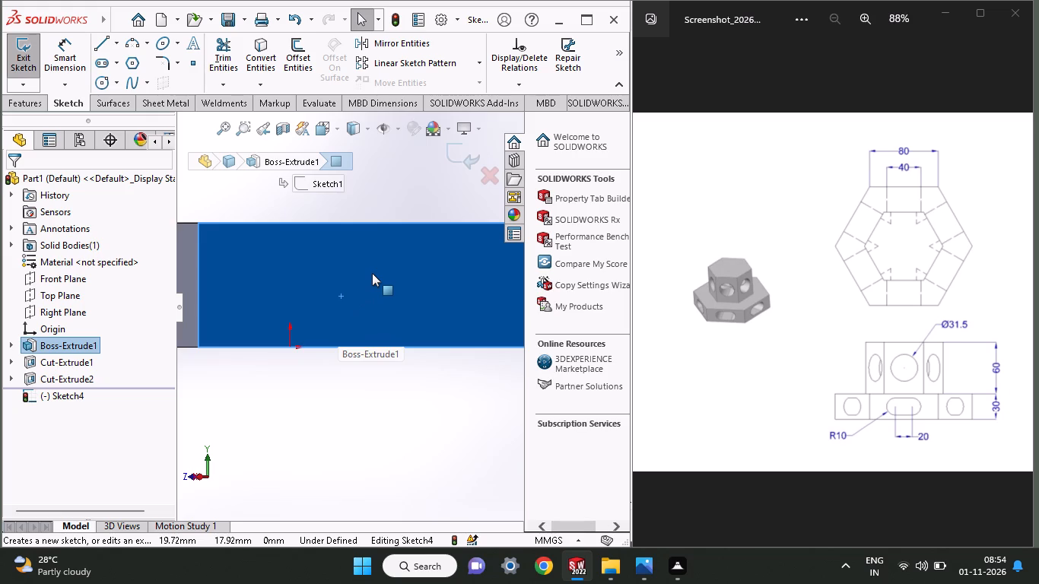
ctrl+scroll(372, 273, up, 3)
ctrl+scroll(372, 273, down, 3)
ctrl+scroll(372, 273, up, 2)
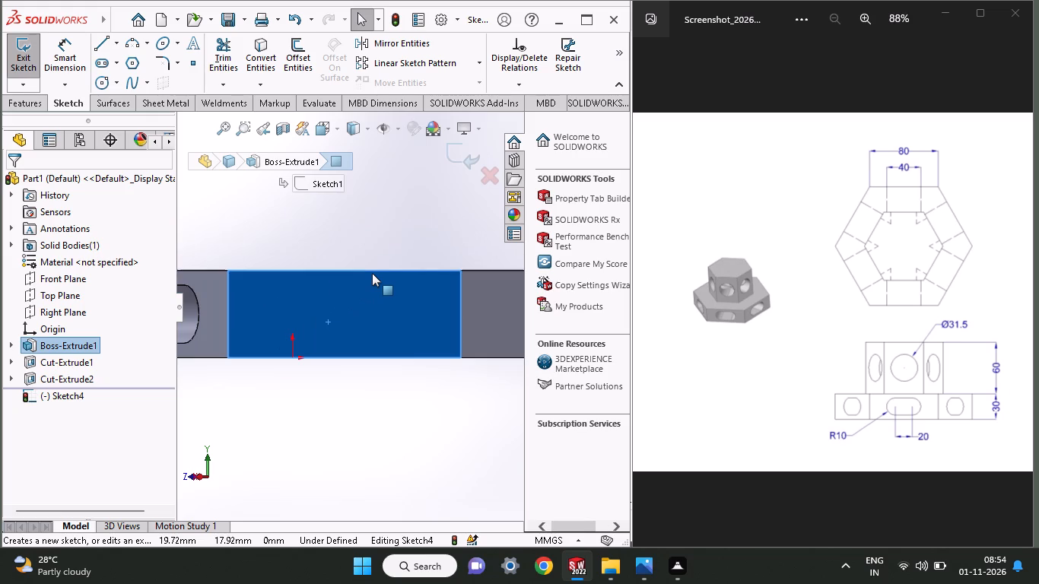
click(97, 47)
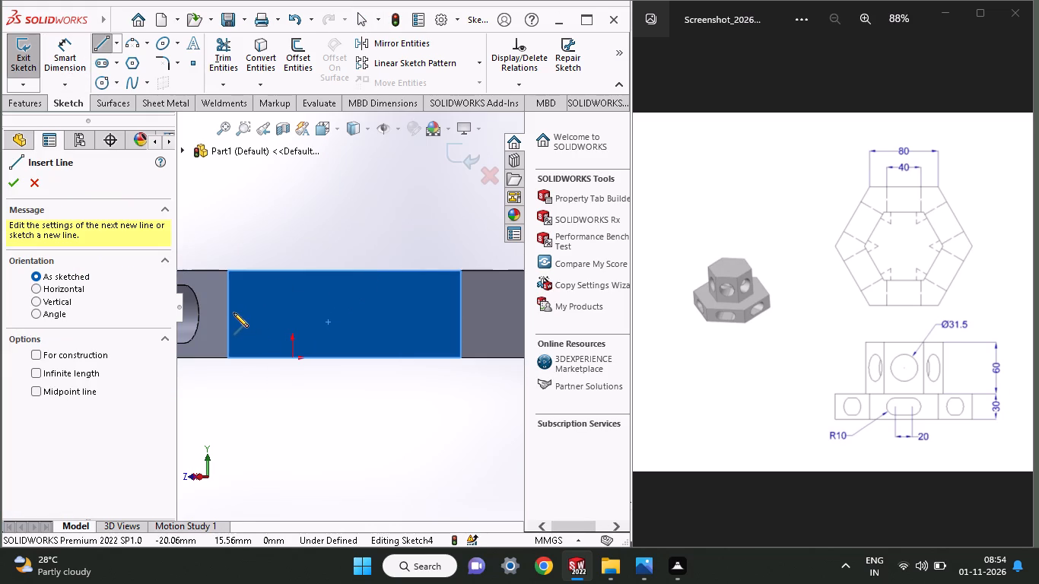
click(228, 315)
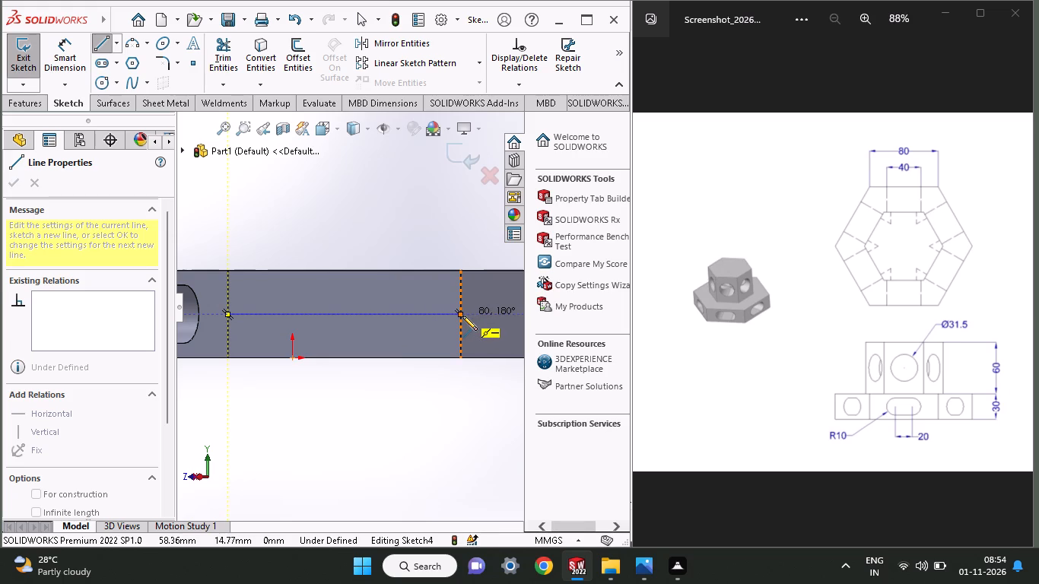
click(462, 316)
right_click(270, 217)
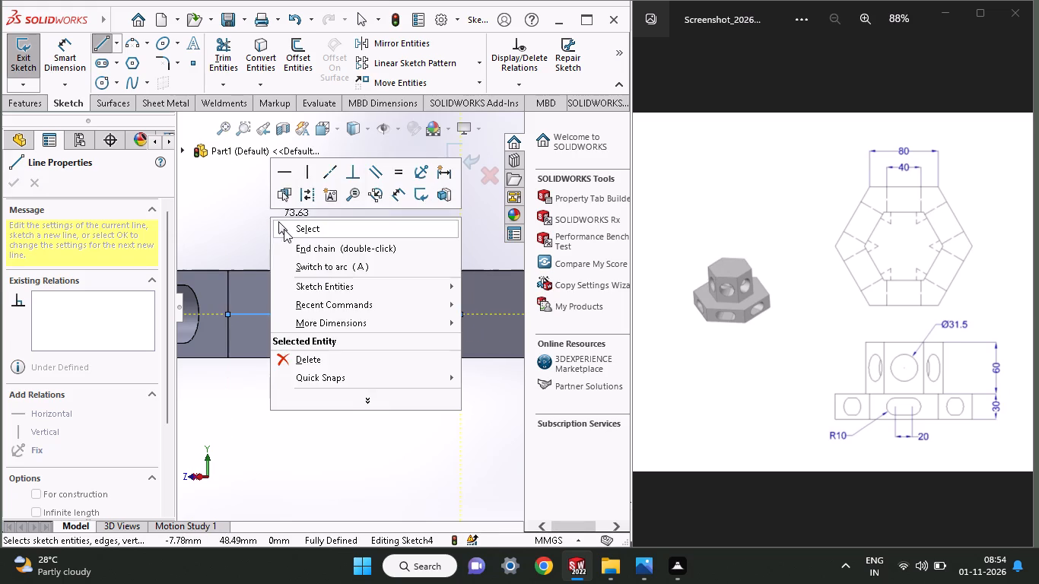
click(284, 229)
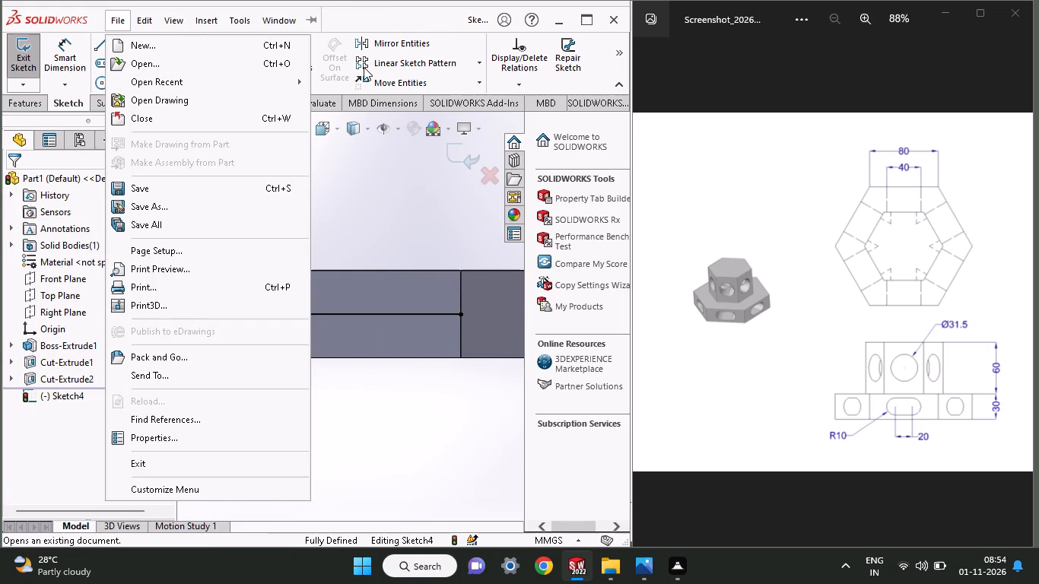
Sketch a centre rectangle about 35 mm wide and 20 mm high on the midpoint of the horizontal line.
click(616, 55)
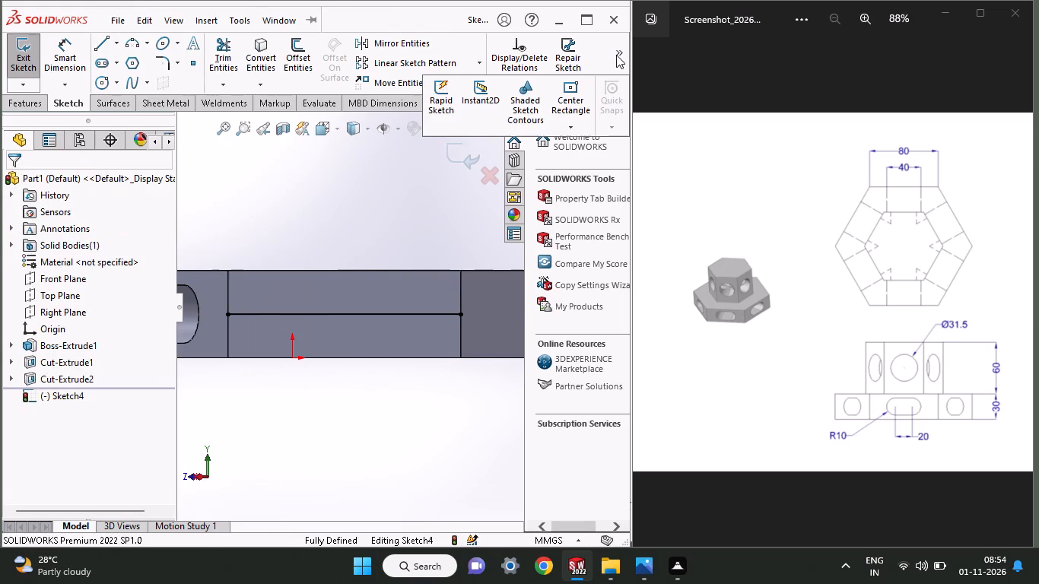
click(560, 93)
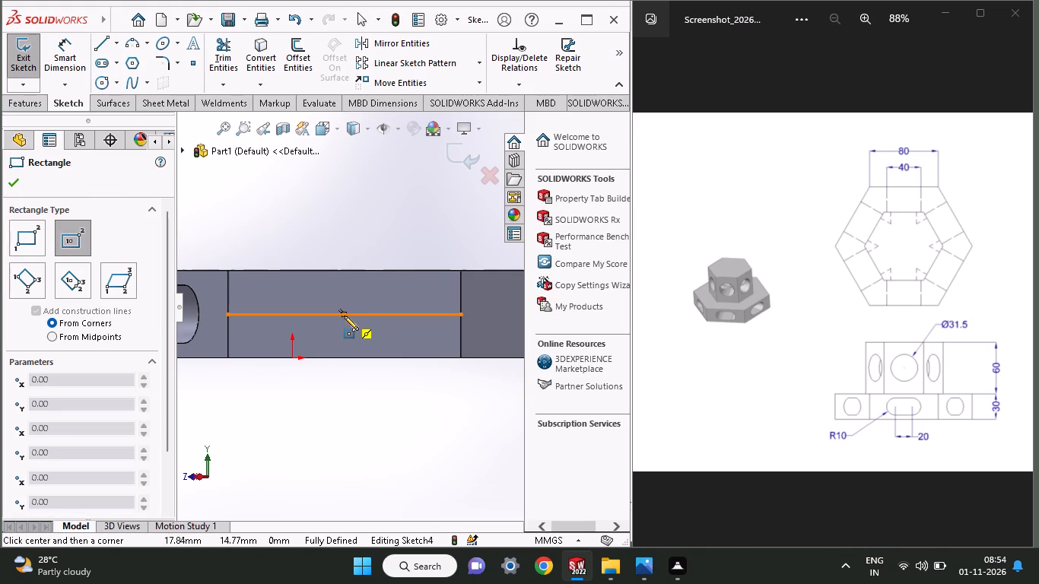
click(344, 316)
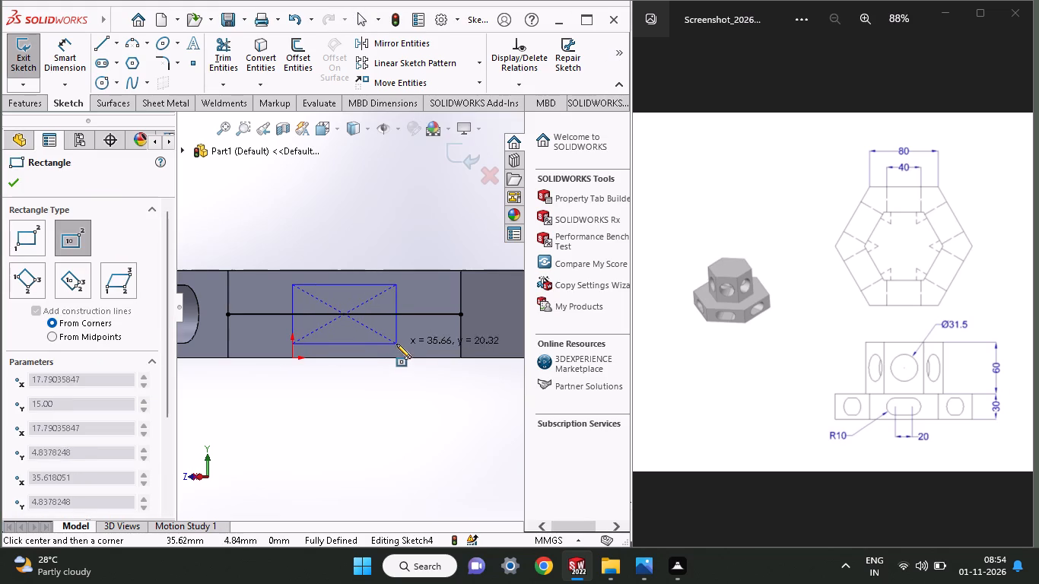
click(395, 344)
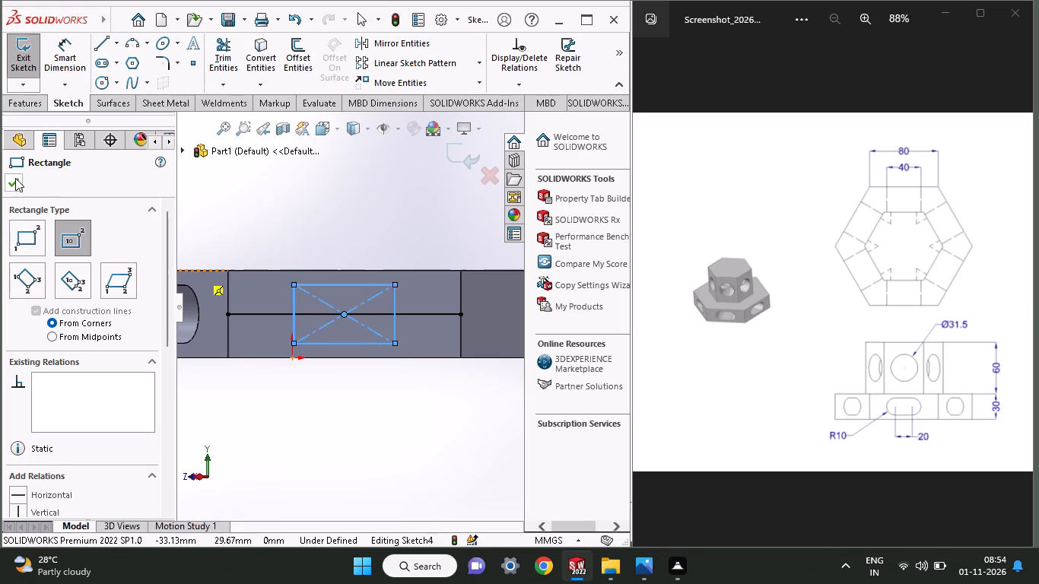
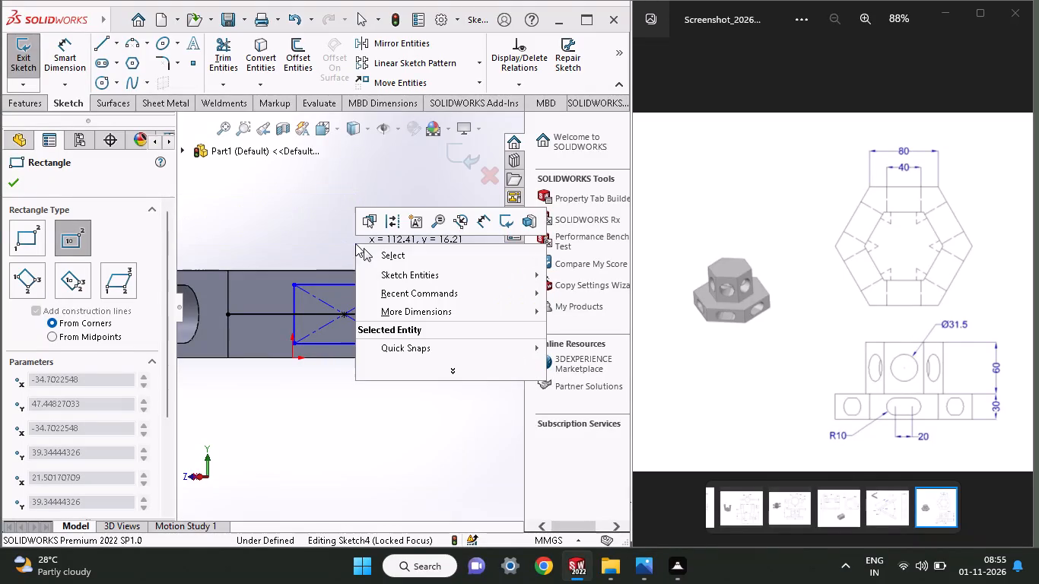
Dimension the centre rectangle on the side face as a square, 20 mm wide and 20 mm high.
click(358, 245)
right_click(365, 241)
click(369, 249)
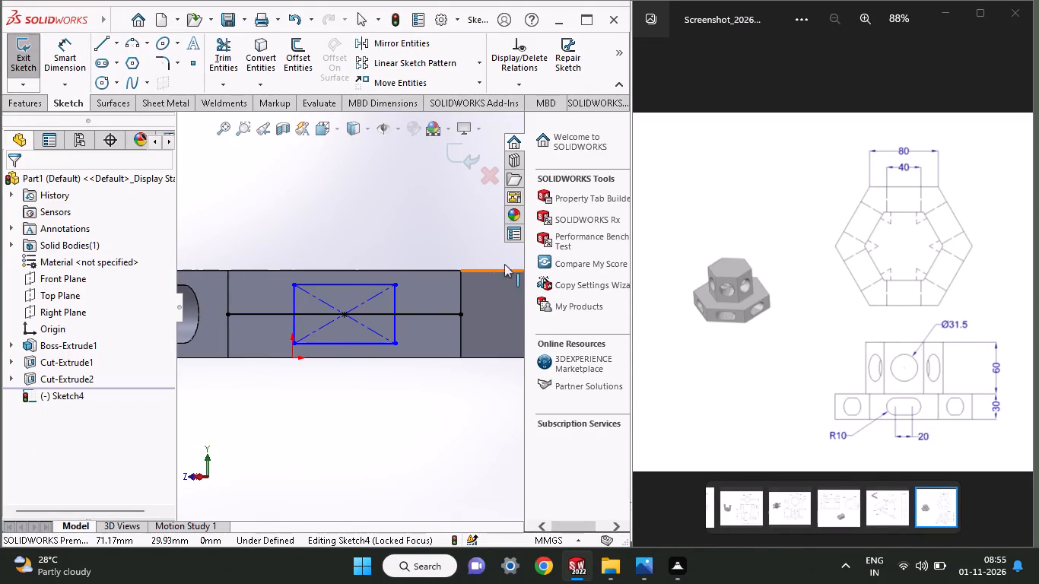
click(651, 298)
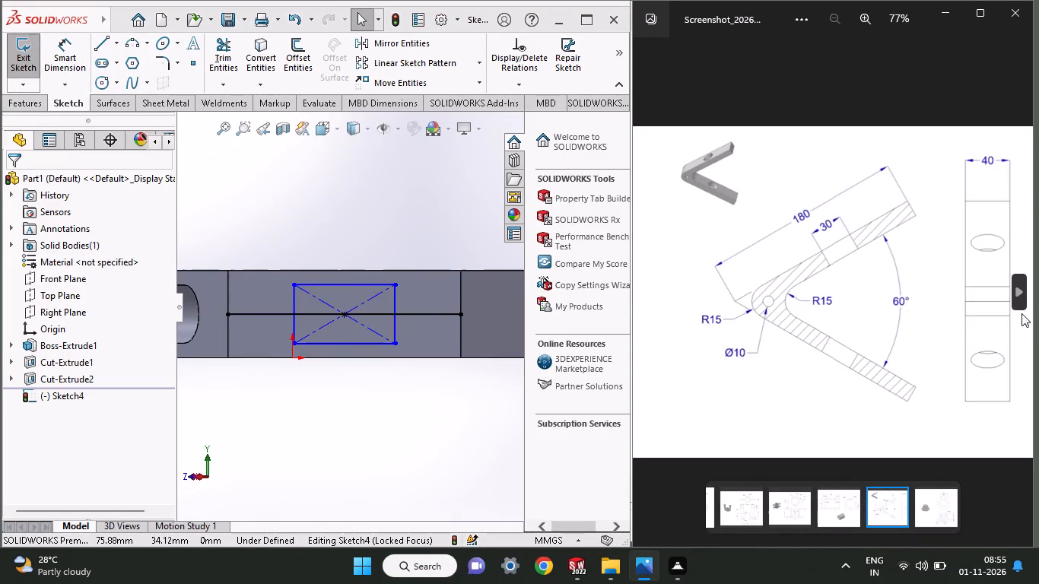
click(1017, 297)
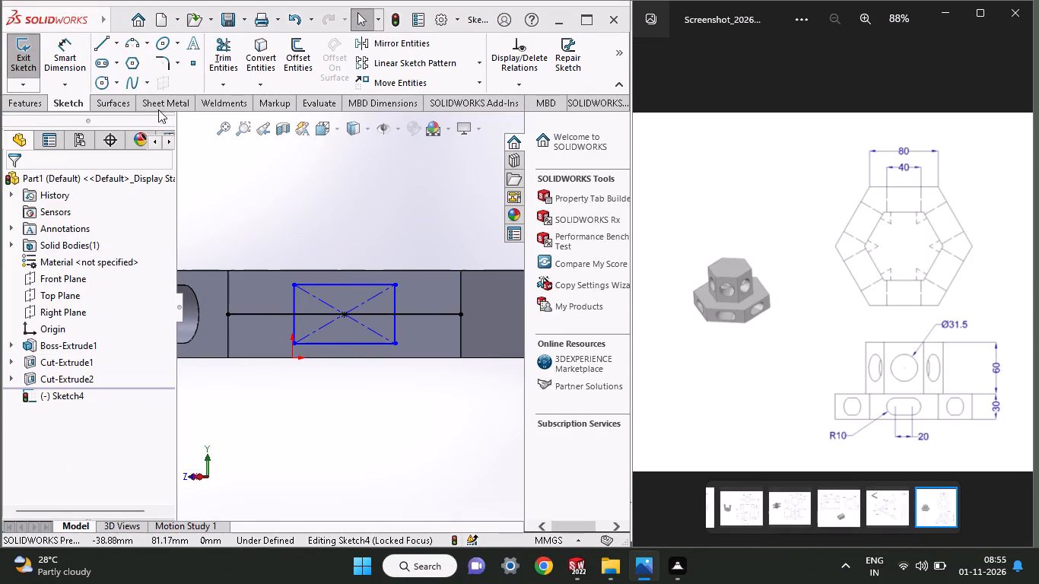
click(60, 65)
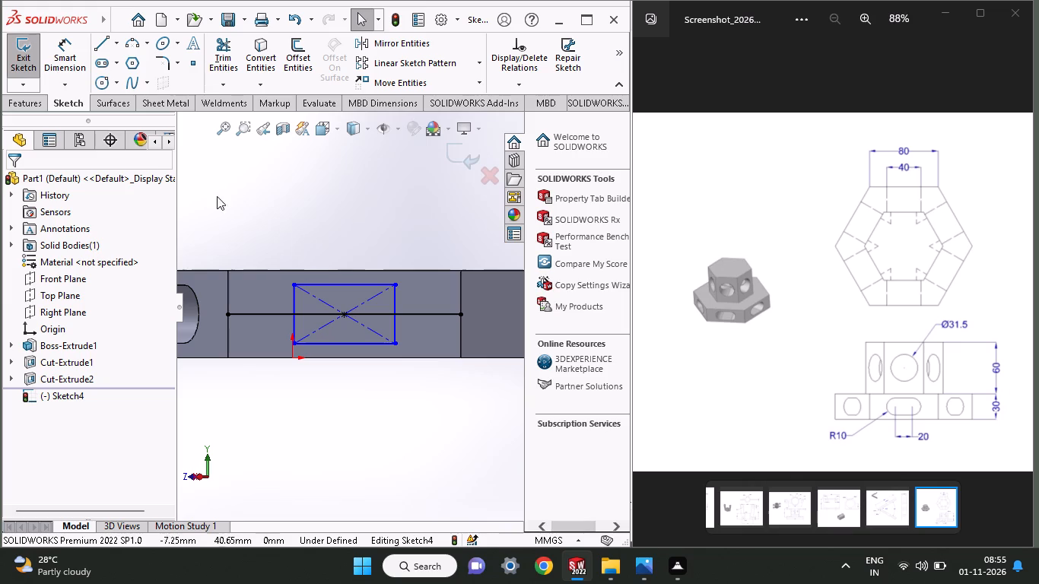
click(65, 59)
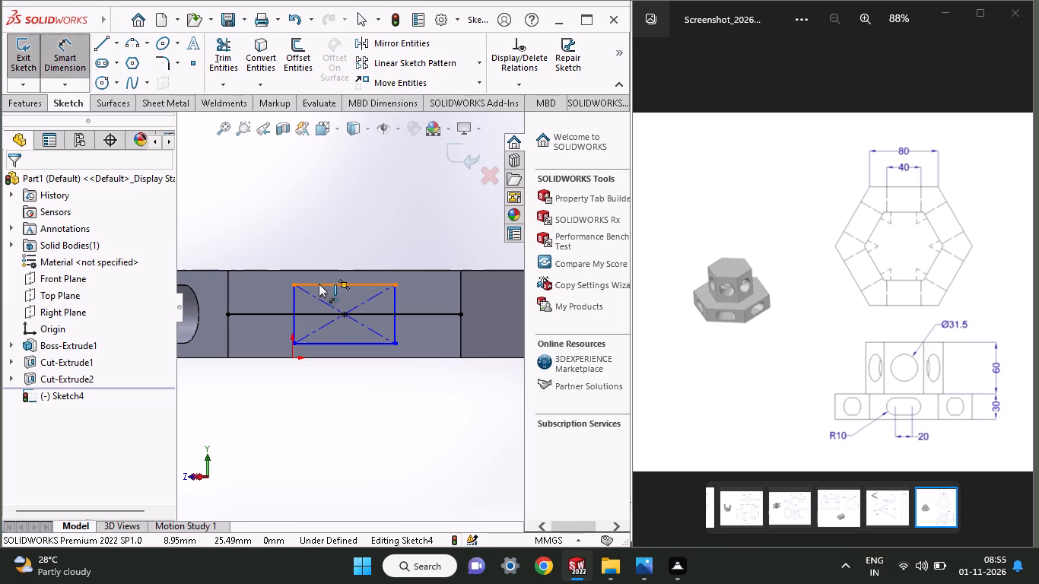
click(319, 284)
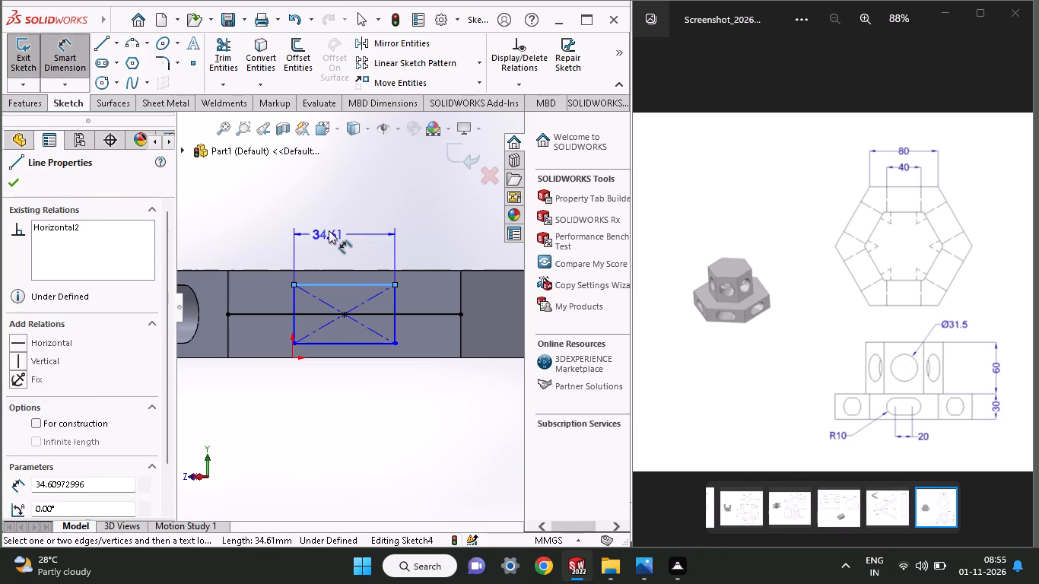
click(329, 230)
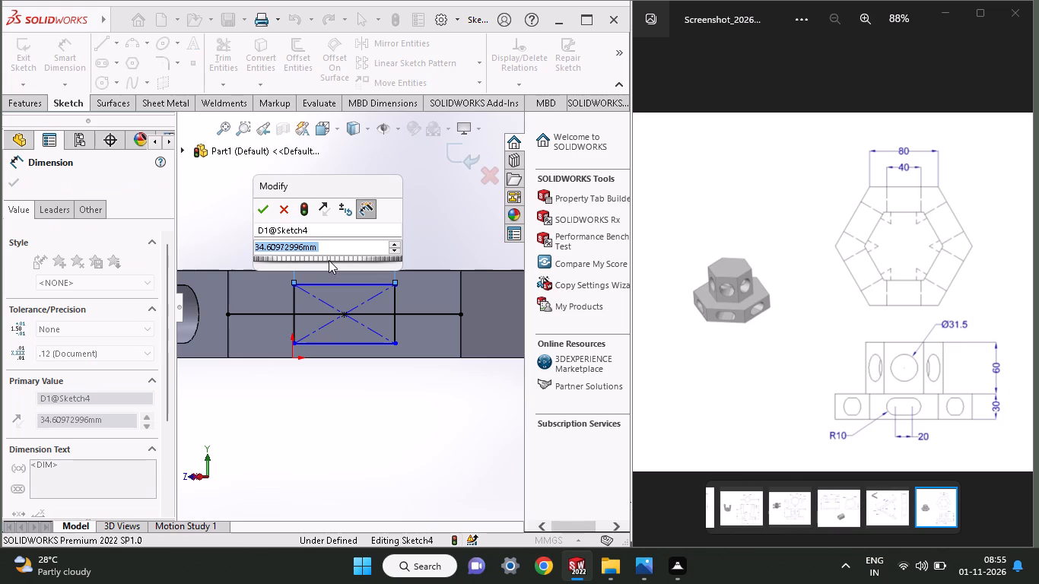
text(20)
key(Return)
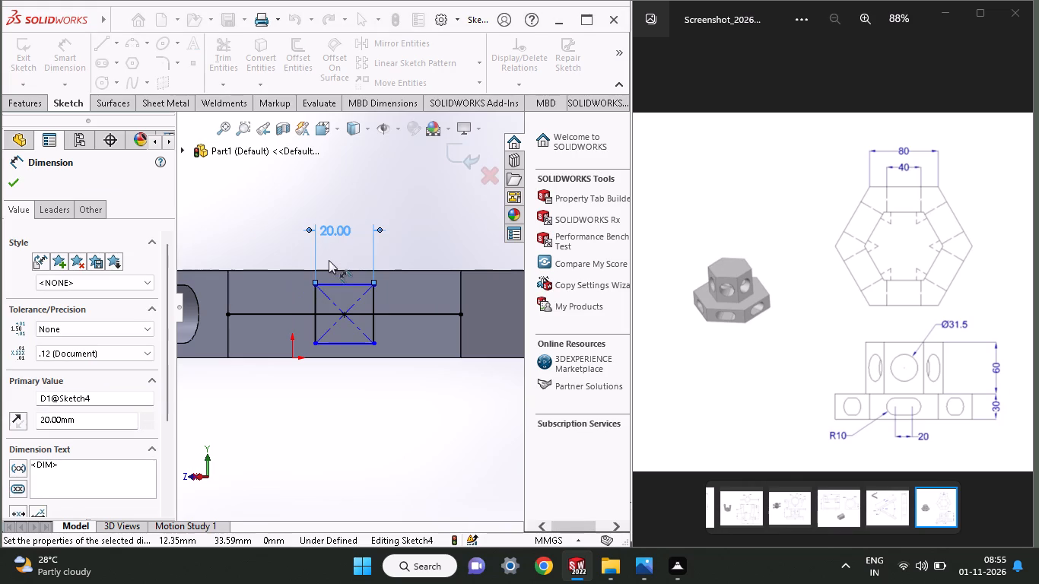
click(371, 329)
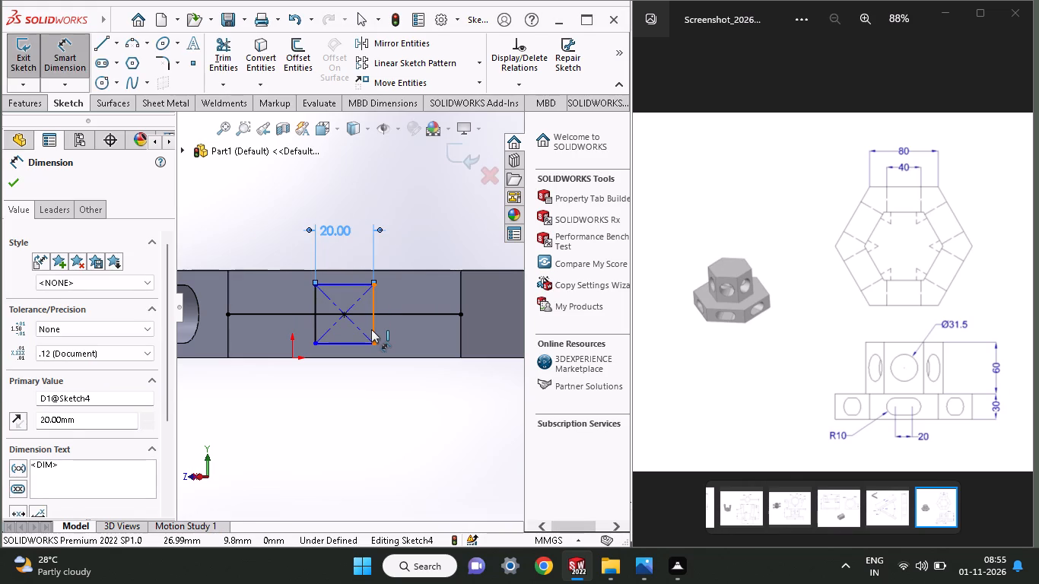
click(420, 338)
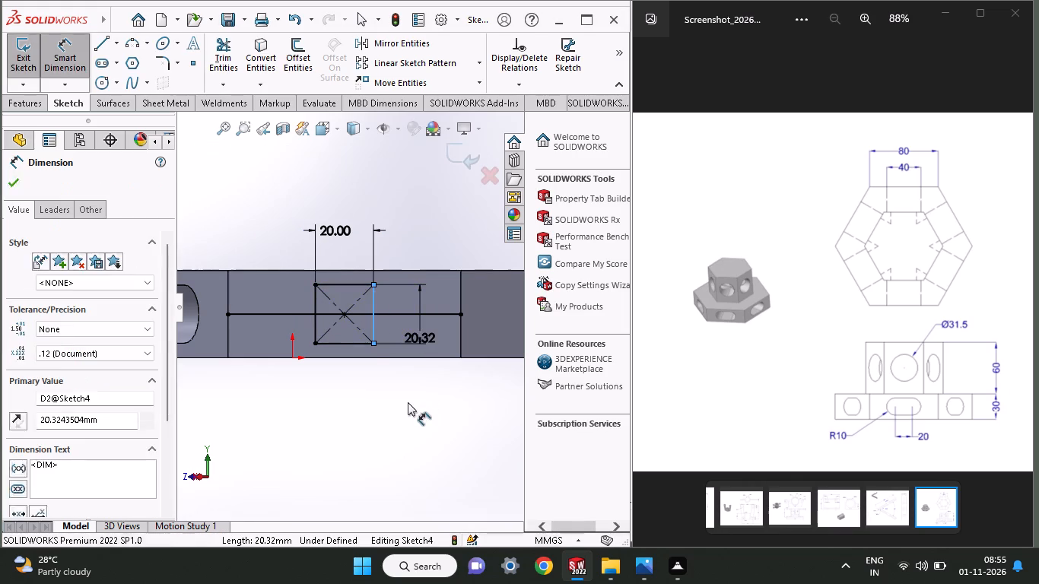
text(20)
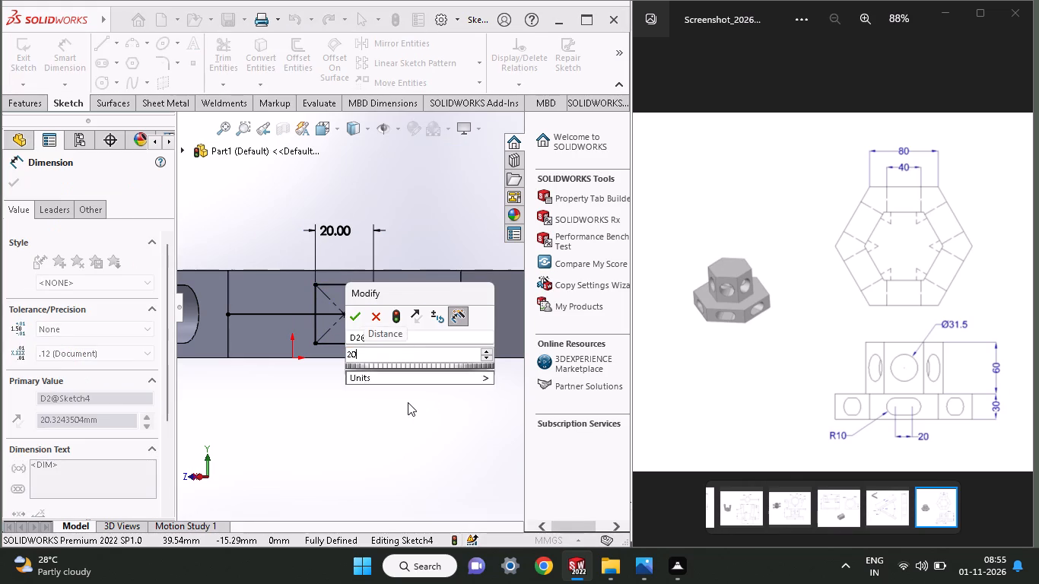
key(Return)
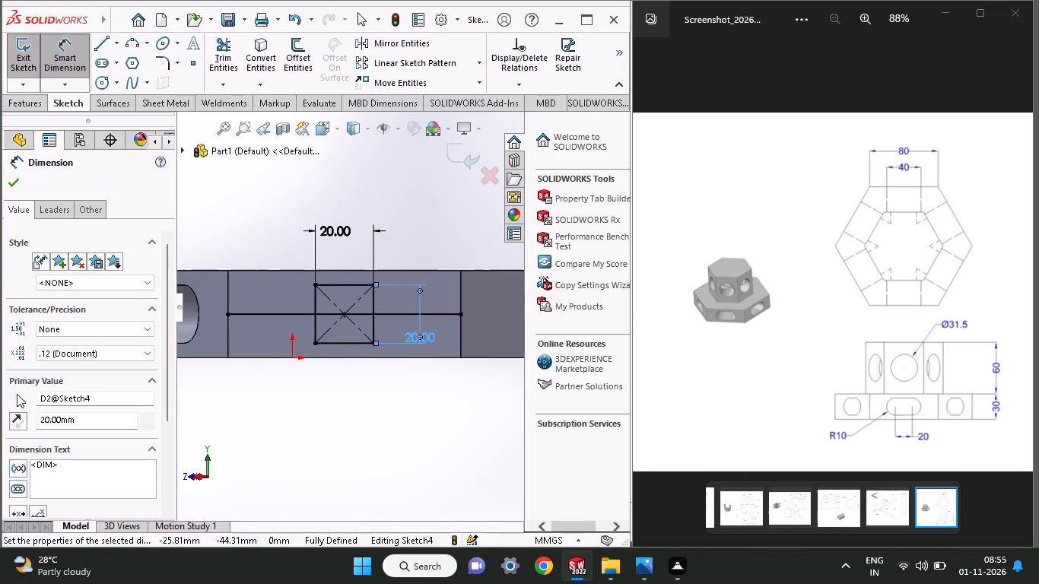
click(6, 181)
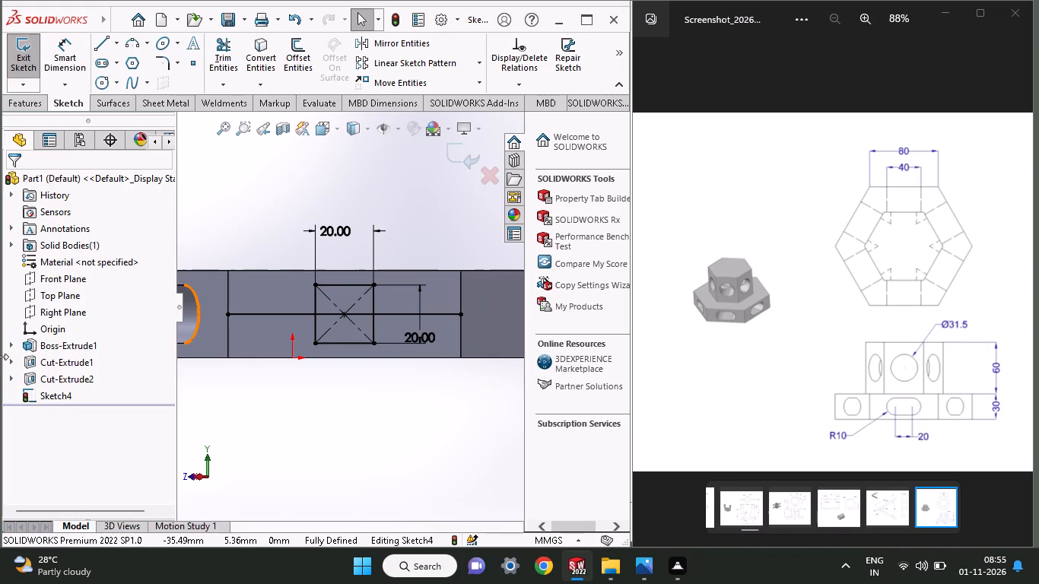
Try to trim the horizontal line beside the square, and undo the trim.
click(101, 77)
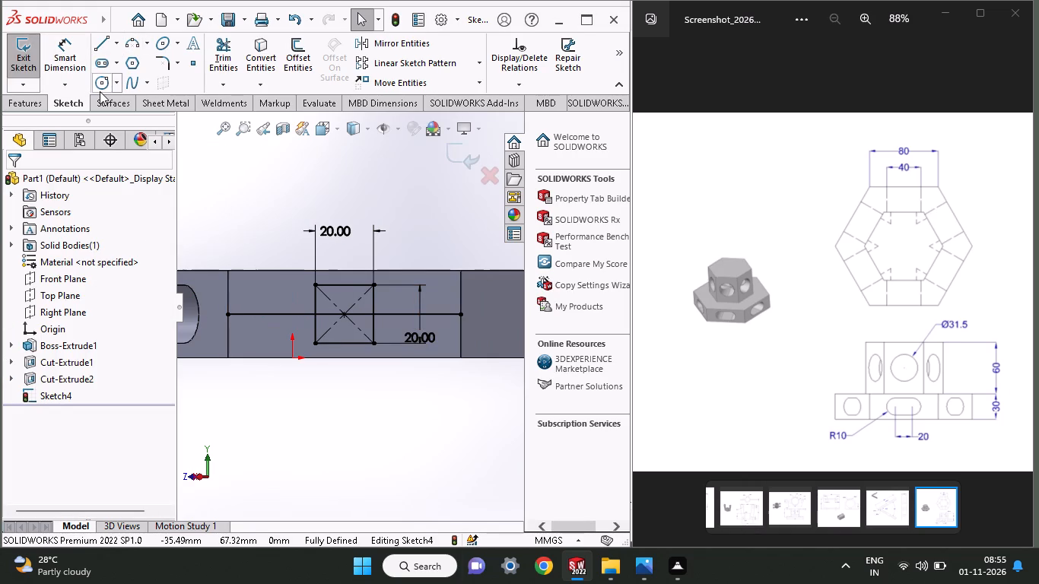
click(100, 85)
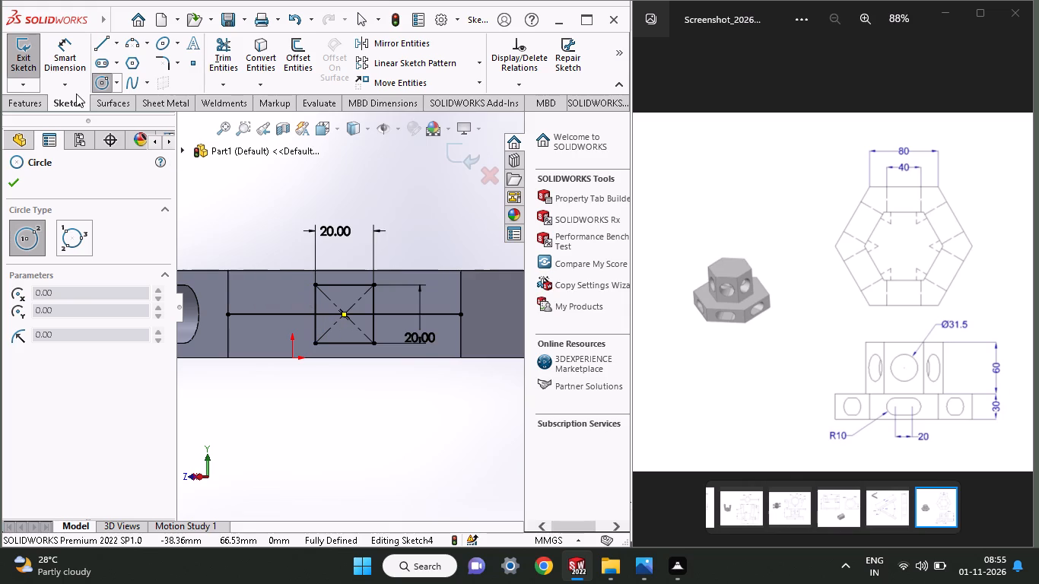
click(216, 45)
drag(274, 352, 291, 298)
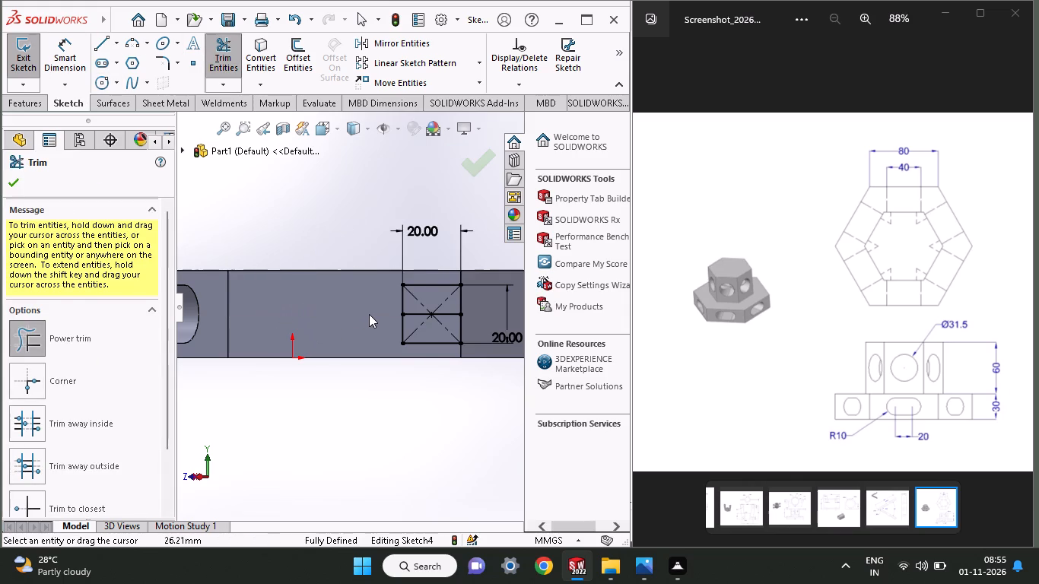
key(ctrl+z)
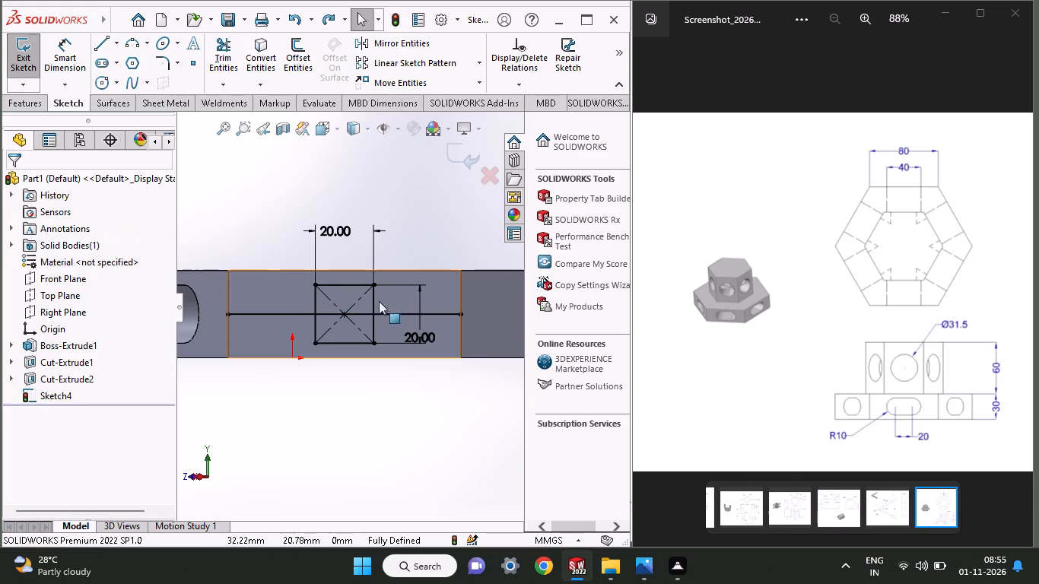
Delete the 80 mm horizontal line running through the square.
click(392, 316)
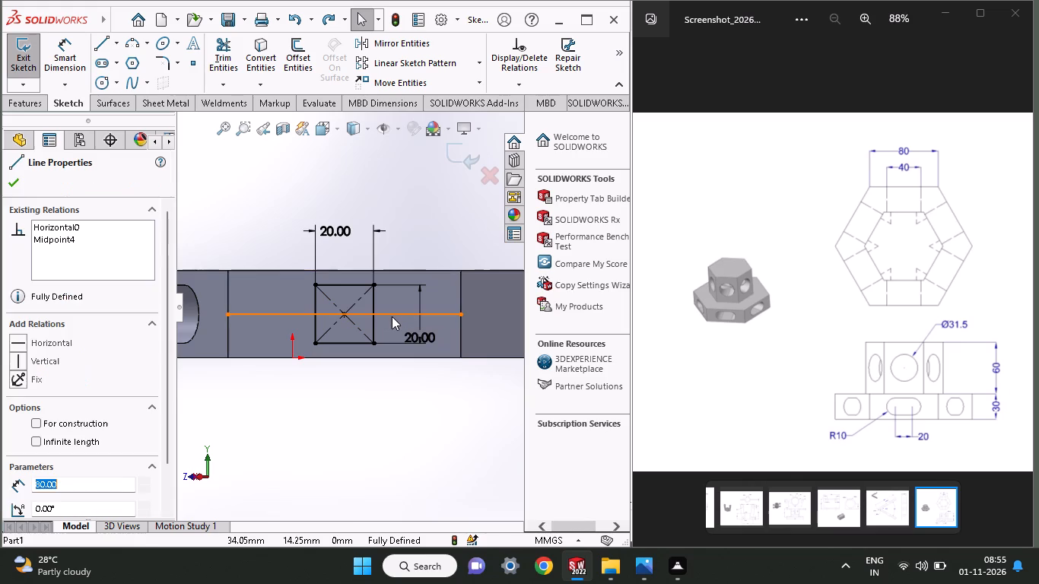
right_click(392, 316)
click(419, 512)
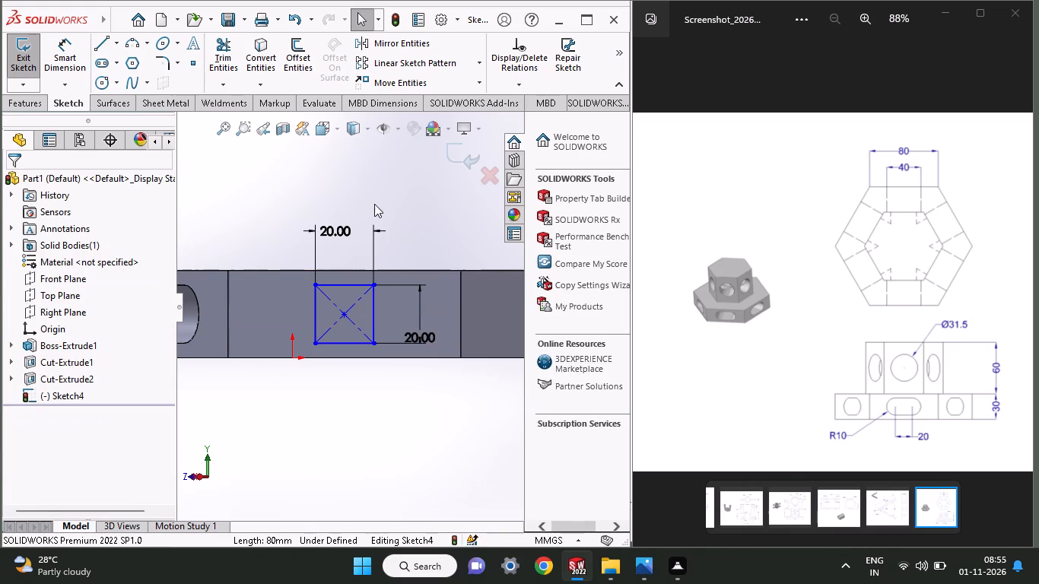
Sketch two circles of 10 mm radius centred on the midpoints of the square's two vertical edges, reaching its corners.
click(101, 84)
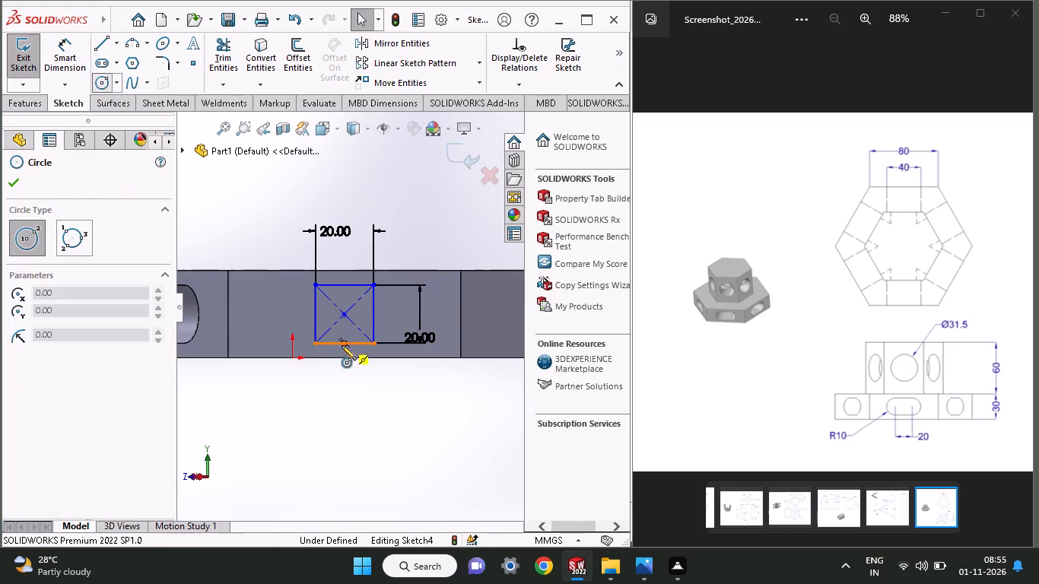
click(316, 315)
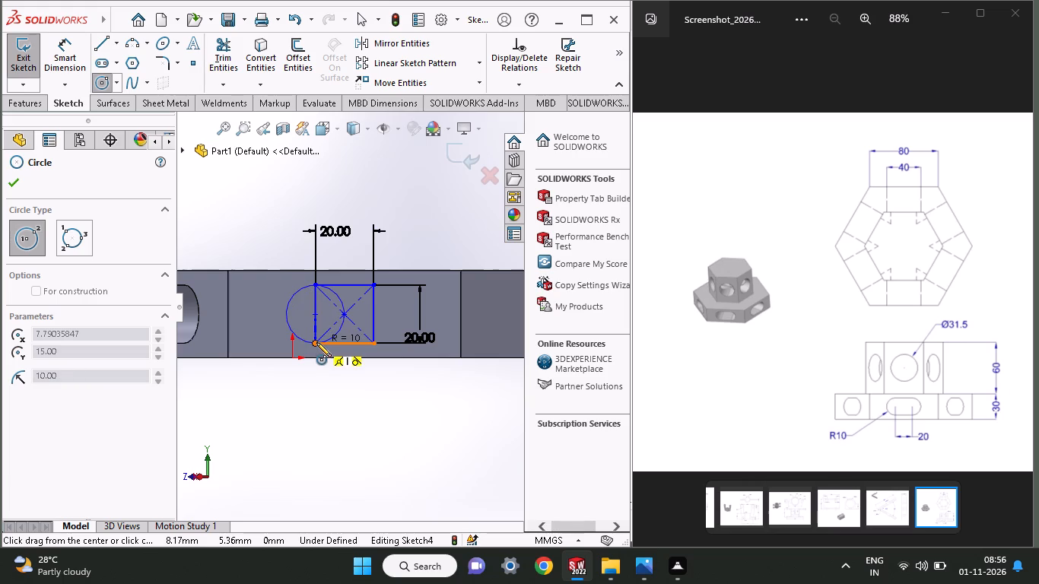
click(316, 342)
right_click(304, 394)
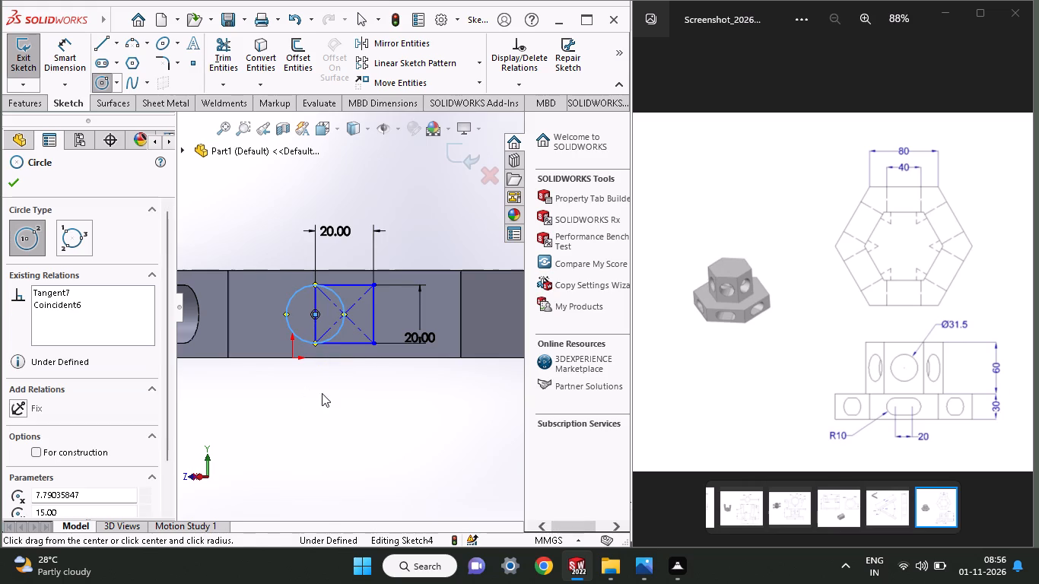
click(321, 402)
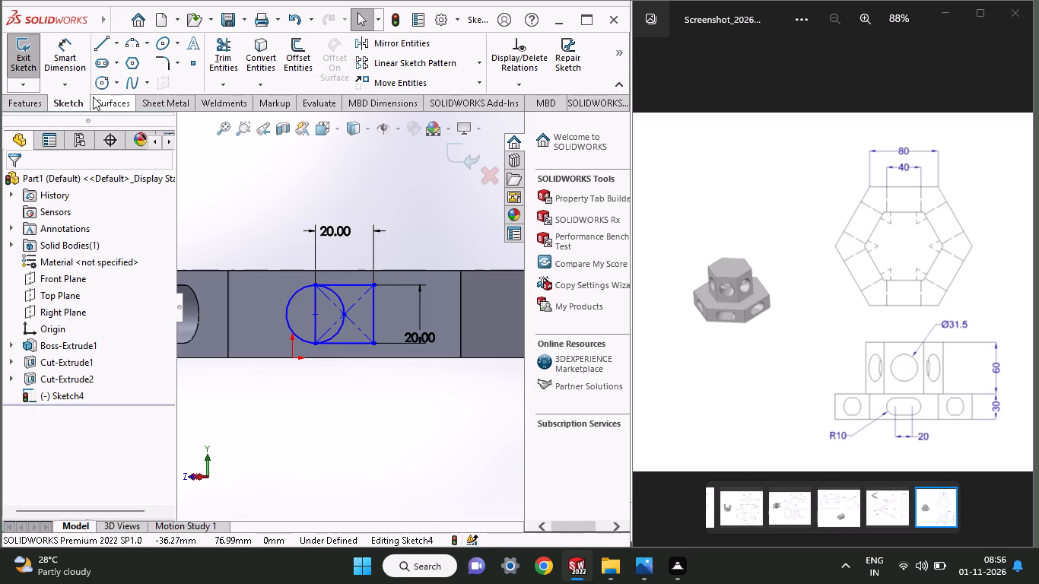
click(98, 84)
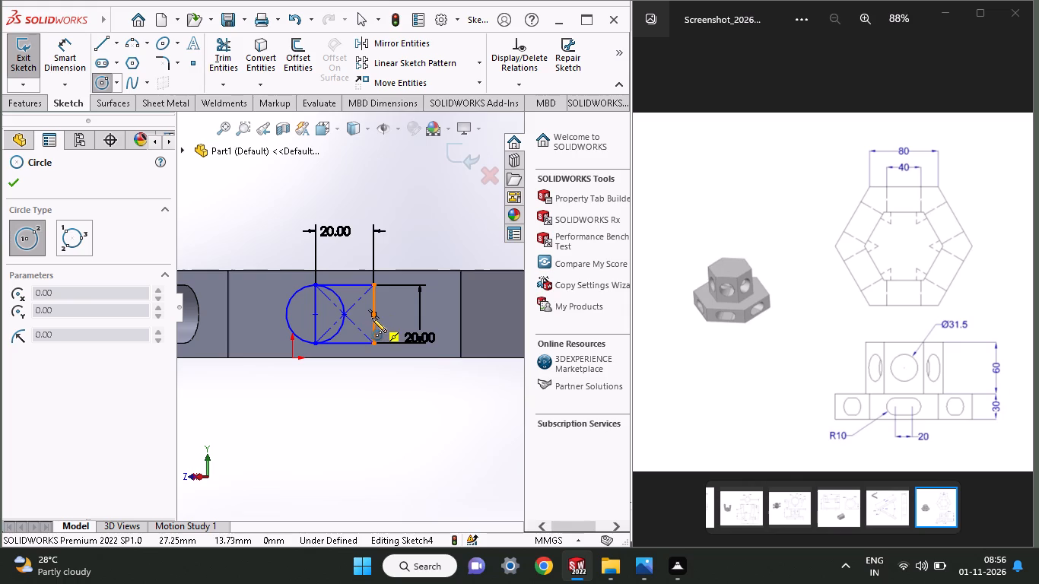
click(372, 314)
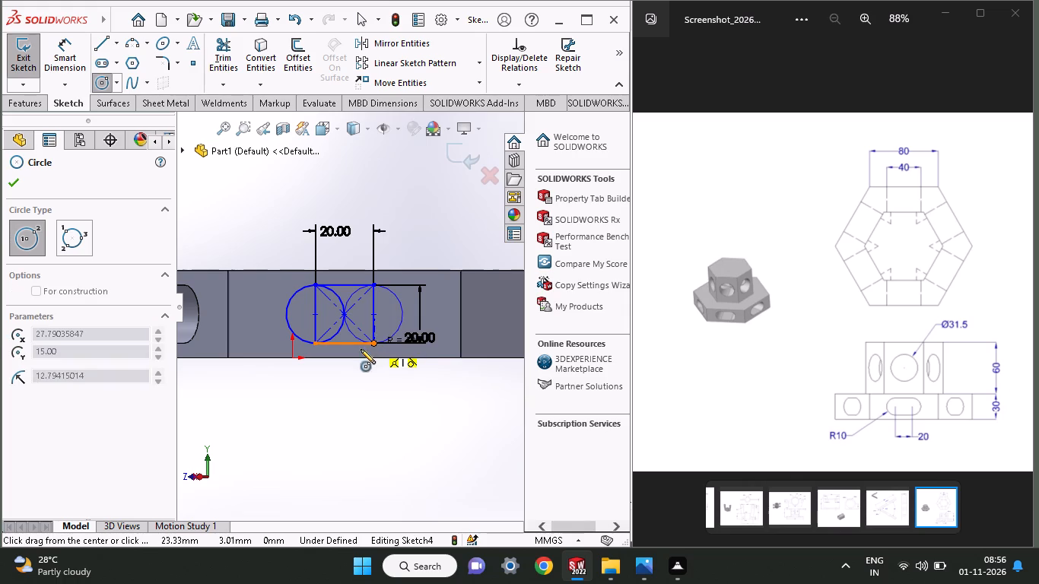
click(373, 344)
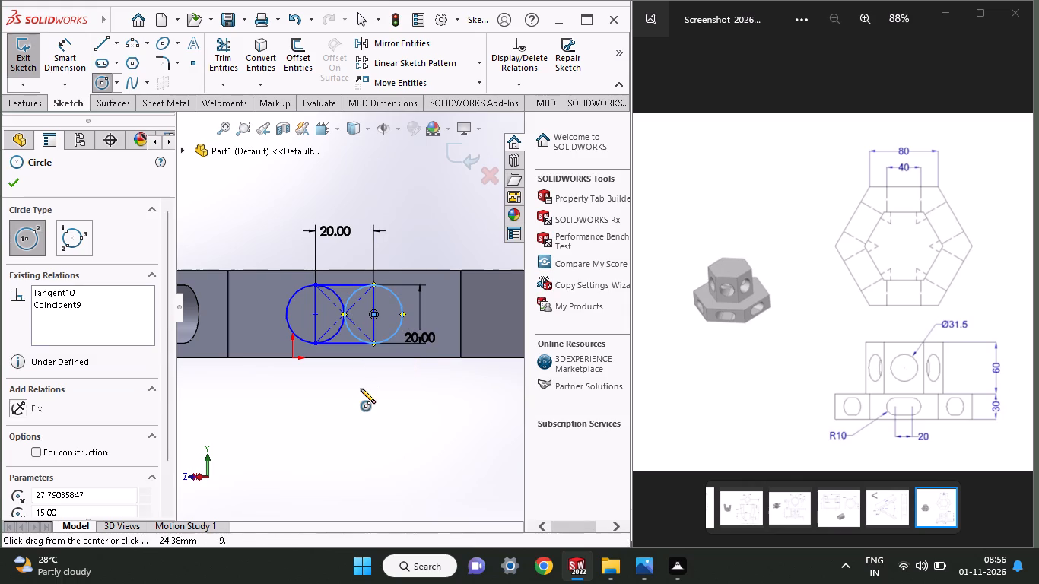
right_click(357, 394)
click(367, 406)
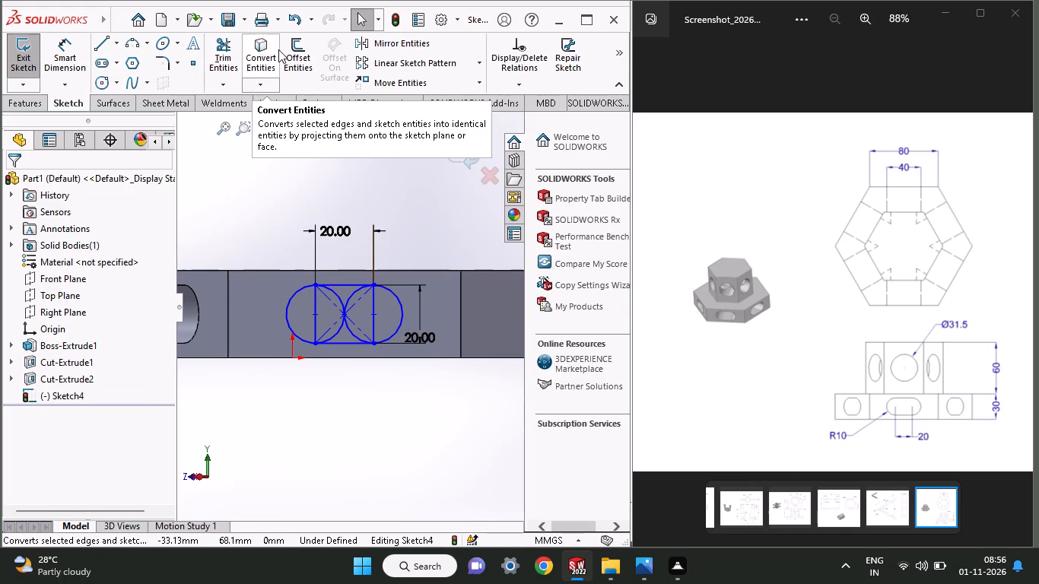
Trim the square's vertical edges, the inner arcs and the construction diagonals, leaving only the slot outline.
click(227, 59)
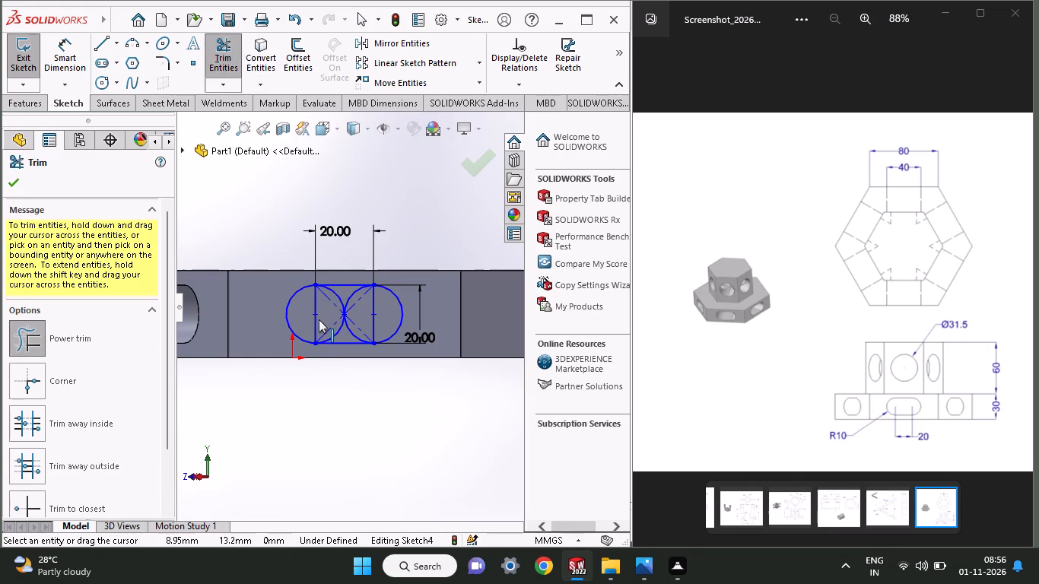
drag(301, 319, 305, 320)
drag(305, 320, 321, 319)
drag(392, 323, 372, 328)
drag(365, 306, 342, 335)
drag(367, 323, 335, 330)
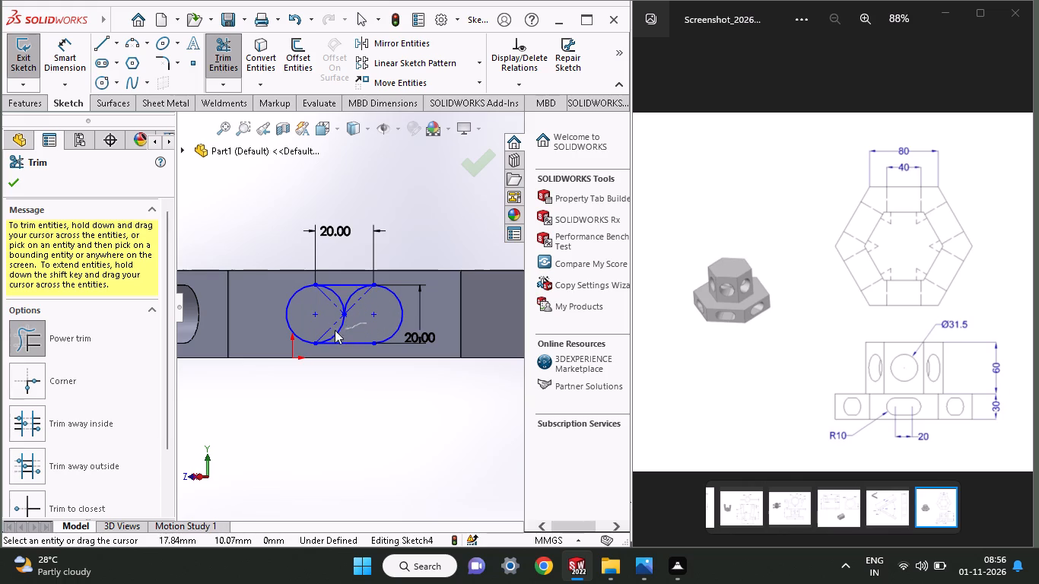
drag(335, 330, 343, 303)
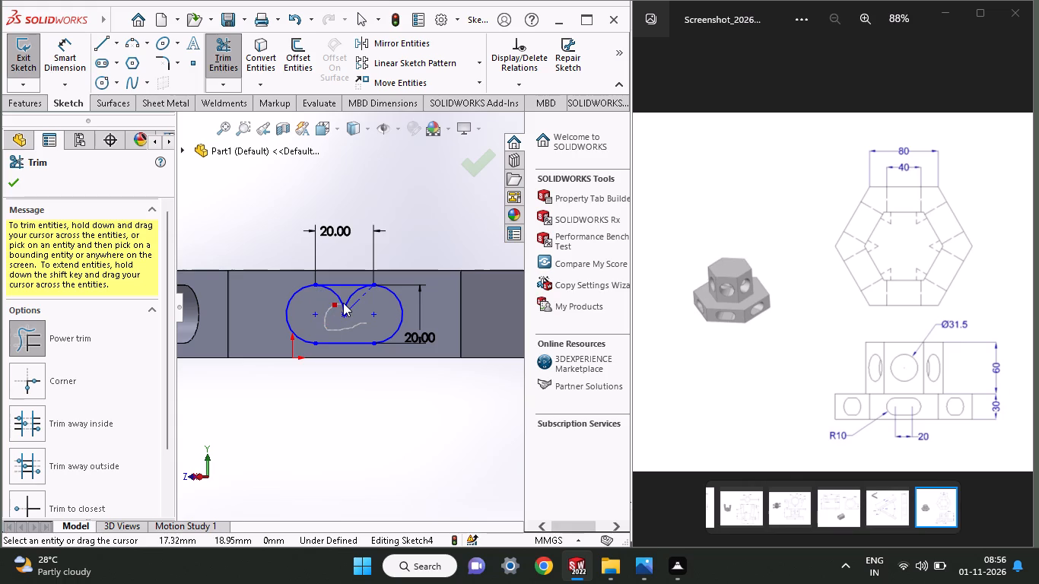
drag(343, 303, 353, 301)
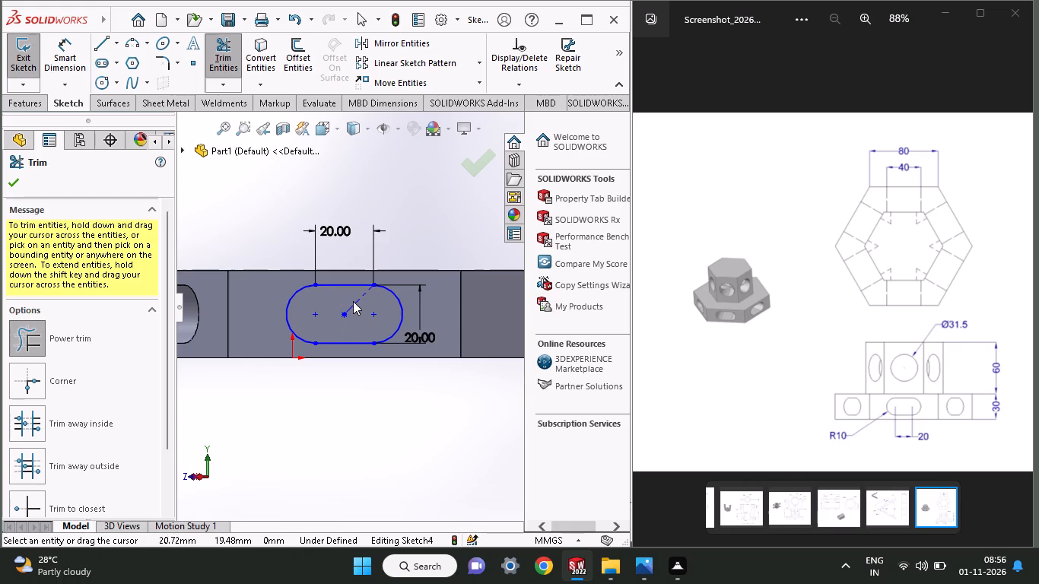
drag(329, 301, 357, 303)
click(5, 179)
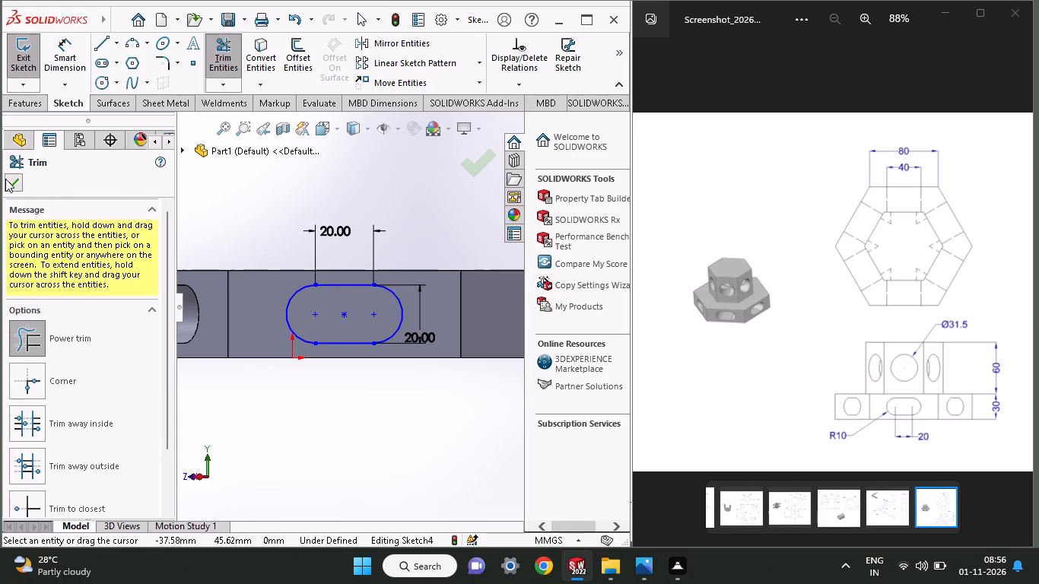
Cut-extrude the slot outline blind to a depth of 52 mm into the base.
click(6, 109)
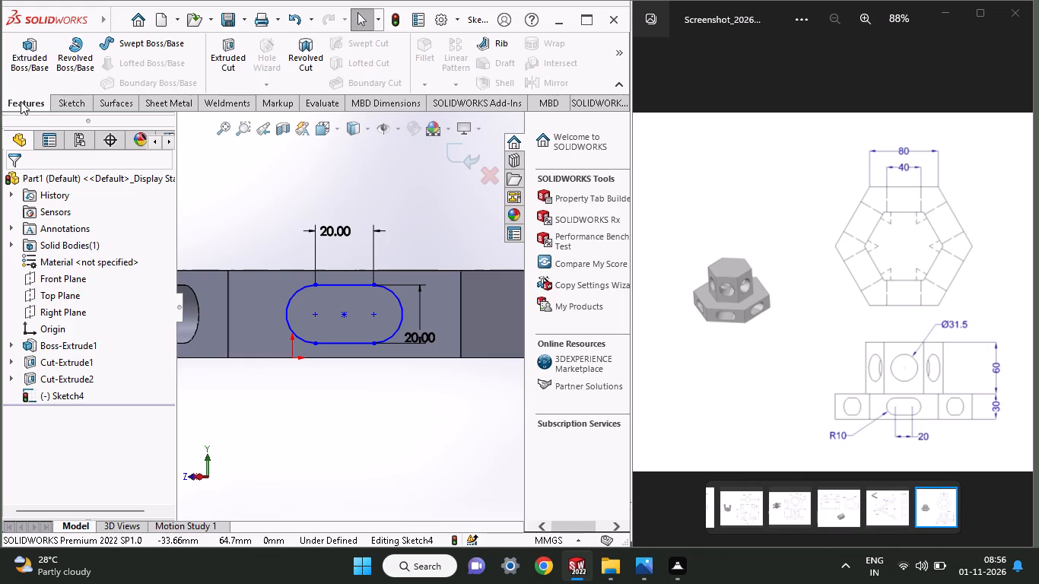
click(234, 40)
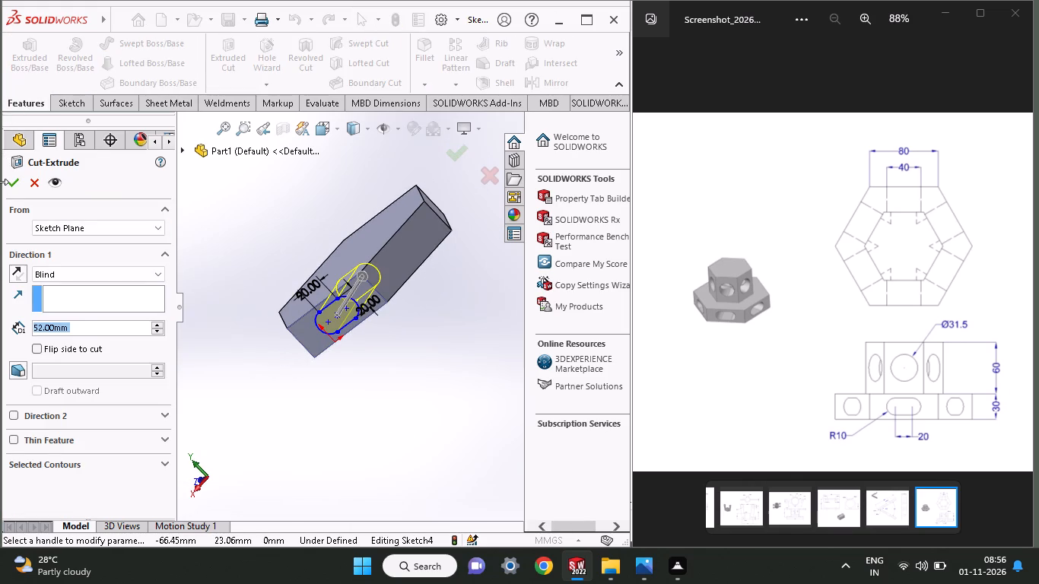
click(10, 183)
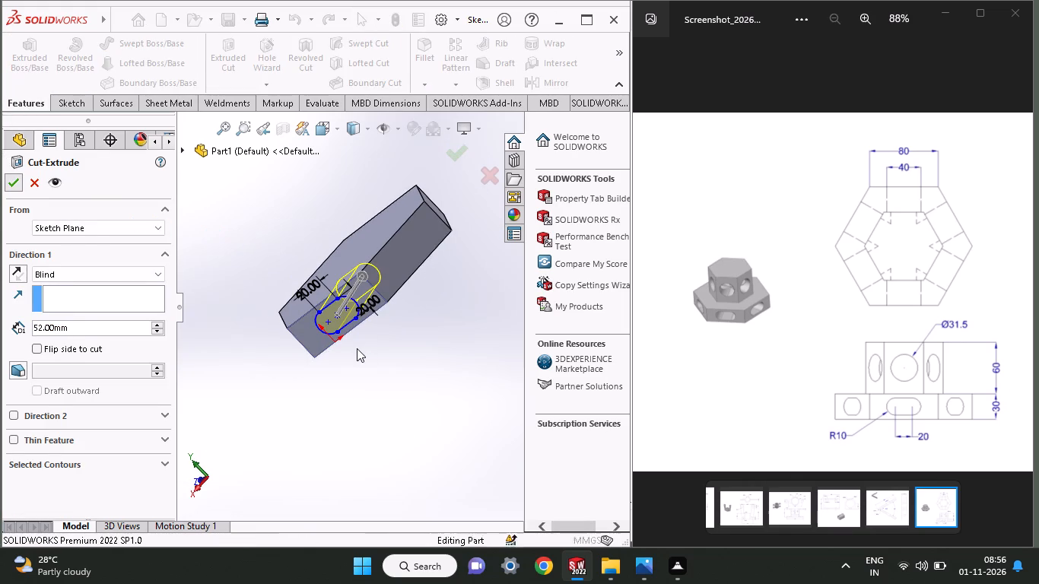
Start a sketch on the uncut side face of the base adjacent to a slotted face.
middle_drag(357, 348, 421, 296)
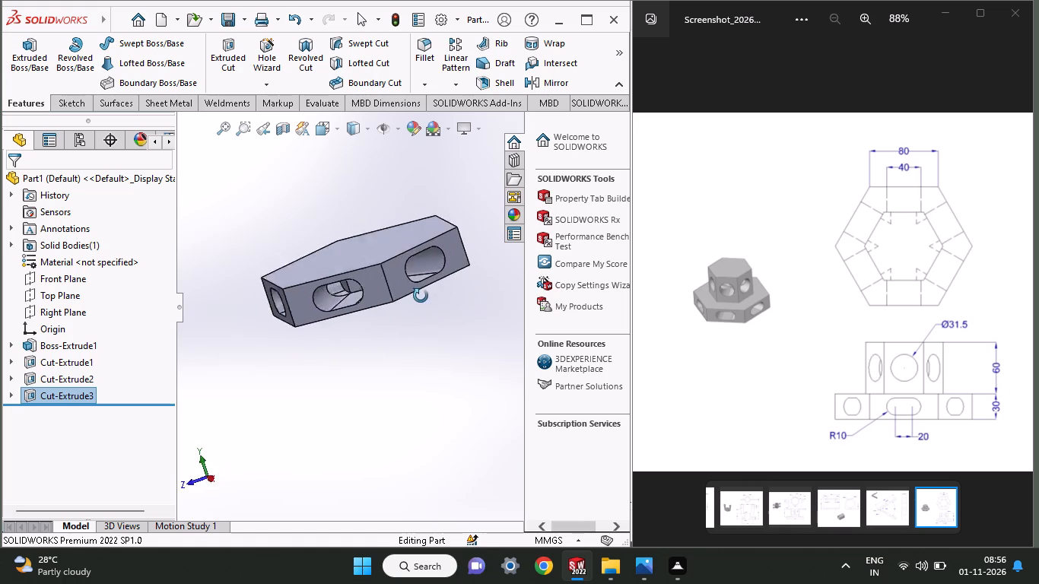
middle_drag(421, 296, 315, 369)
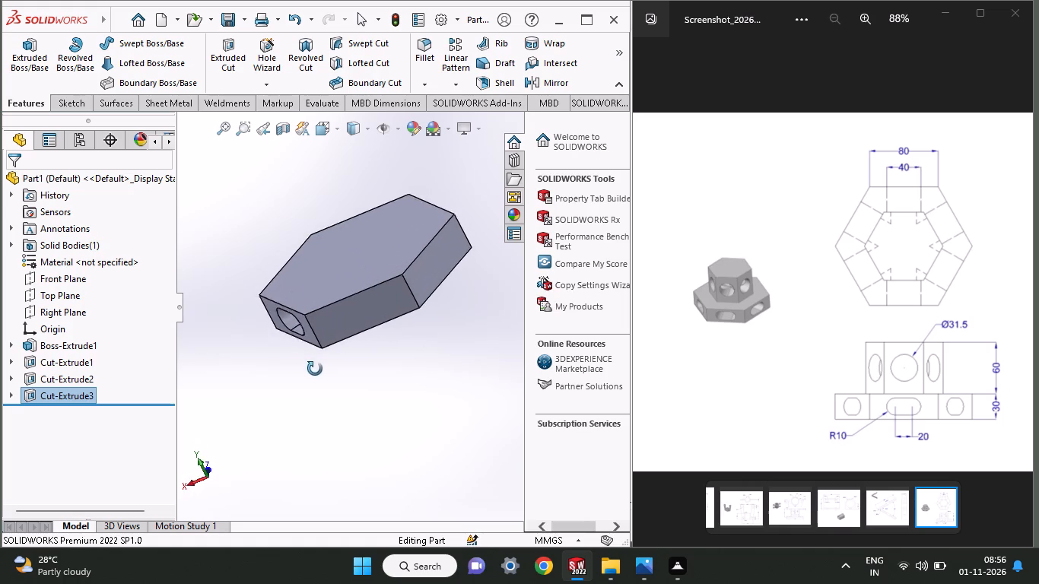
middle_drag(315, 369, 446, 268)
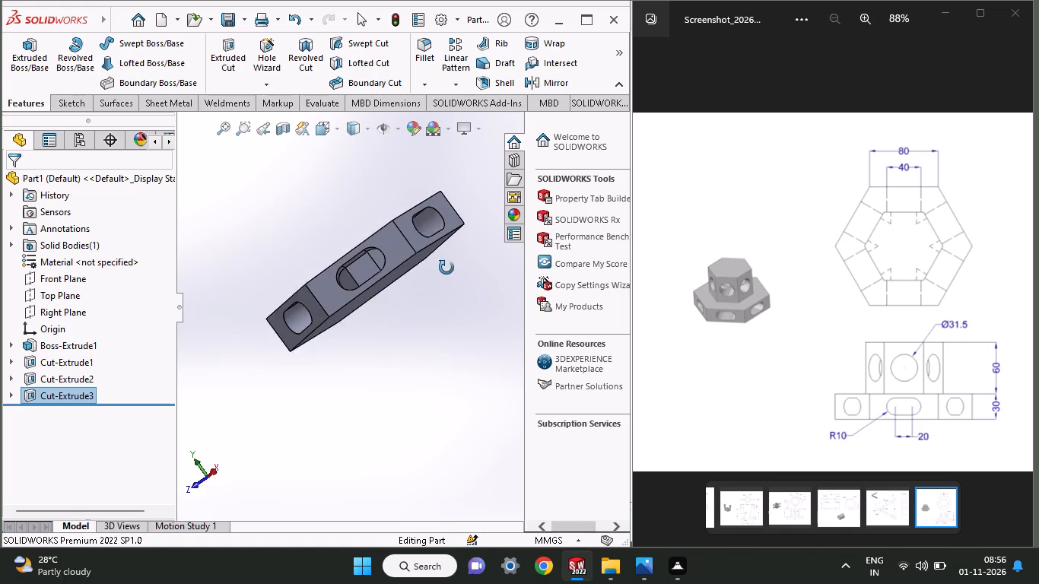
middle_drag(446, 268, 335, 430)
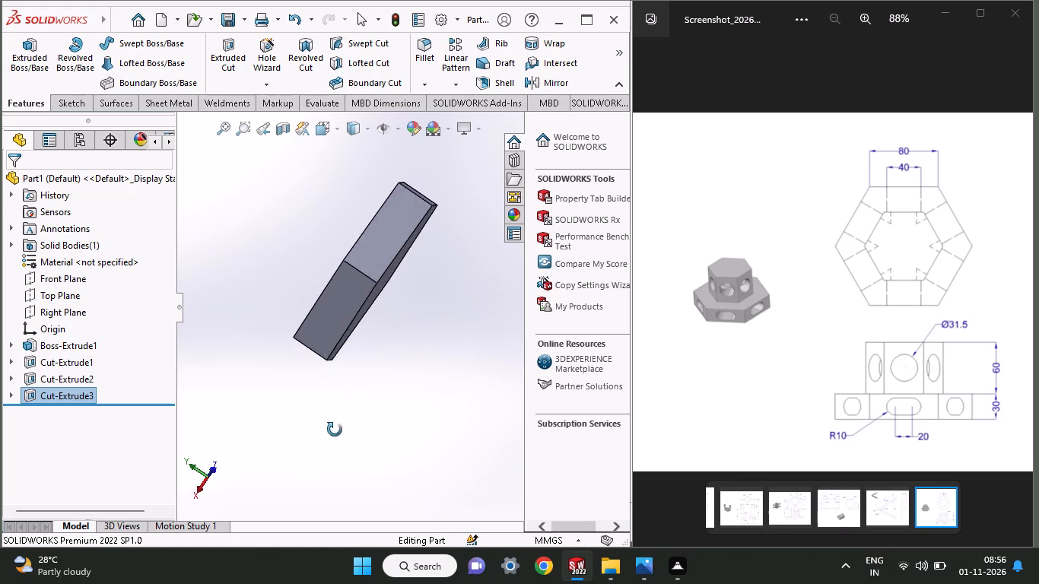
middle_drag(335, 430, 487, 322)
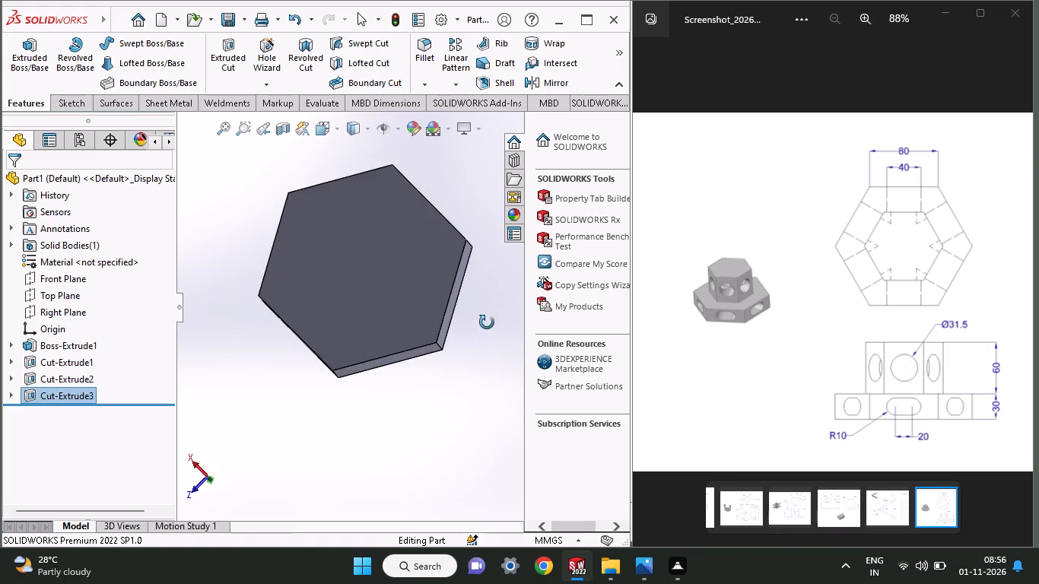
middle_drag(487, 322, 442, 396)
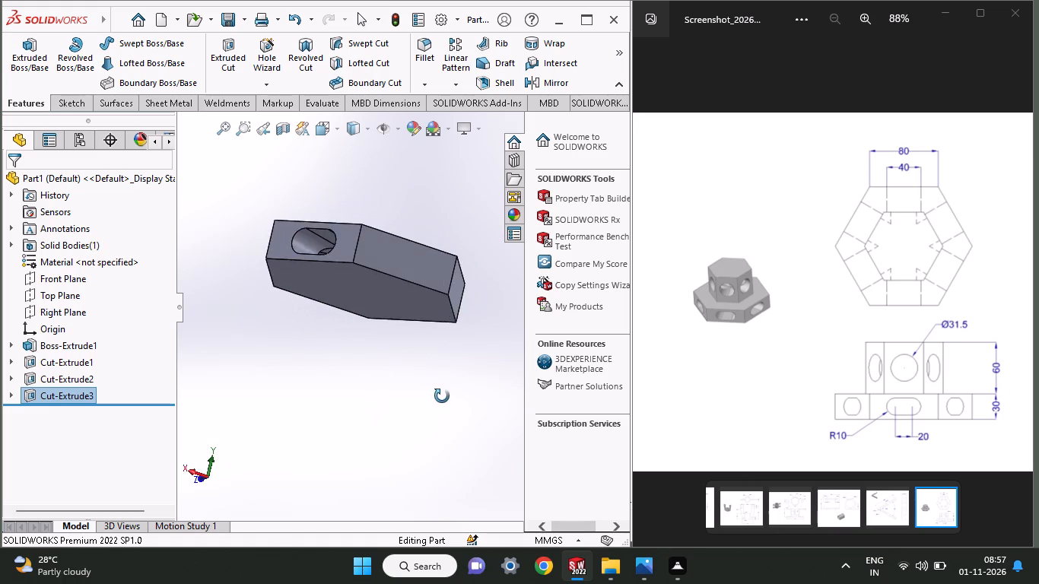
middle_drag(442, 396, 428, 403)
click(365, 257)
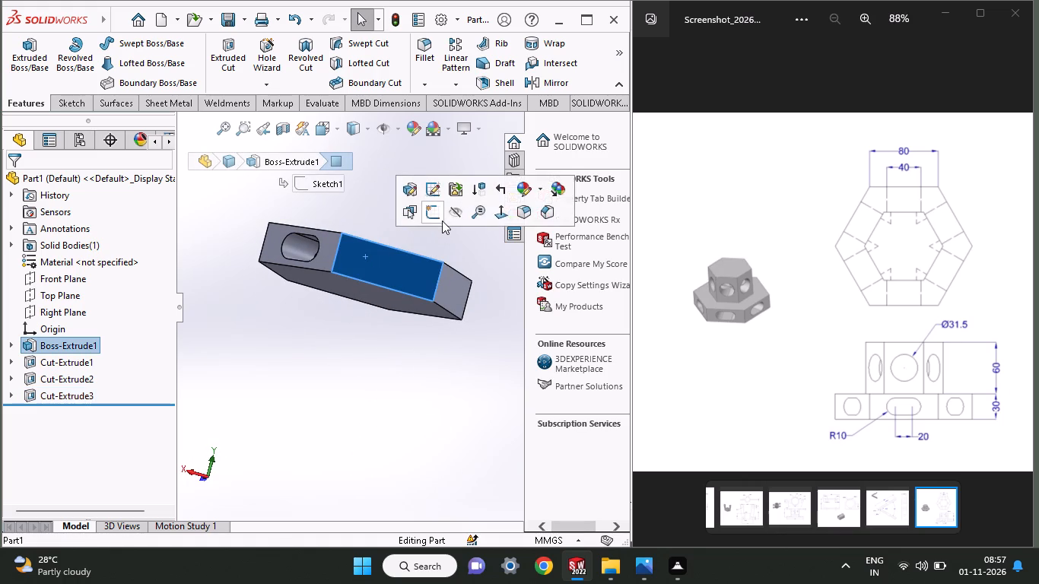
click(442, 221)
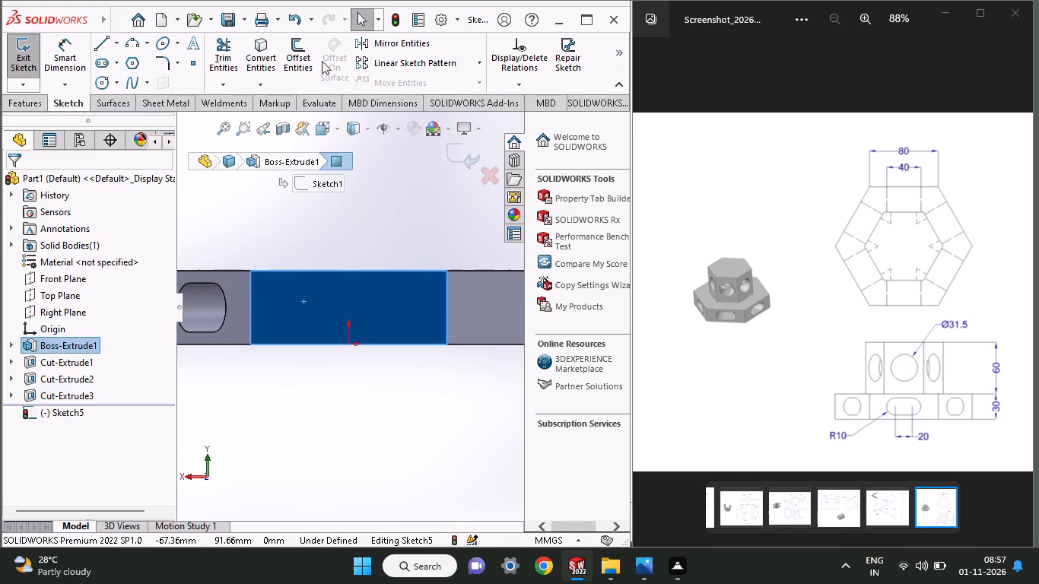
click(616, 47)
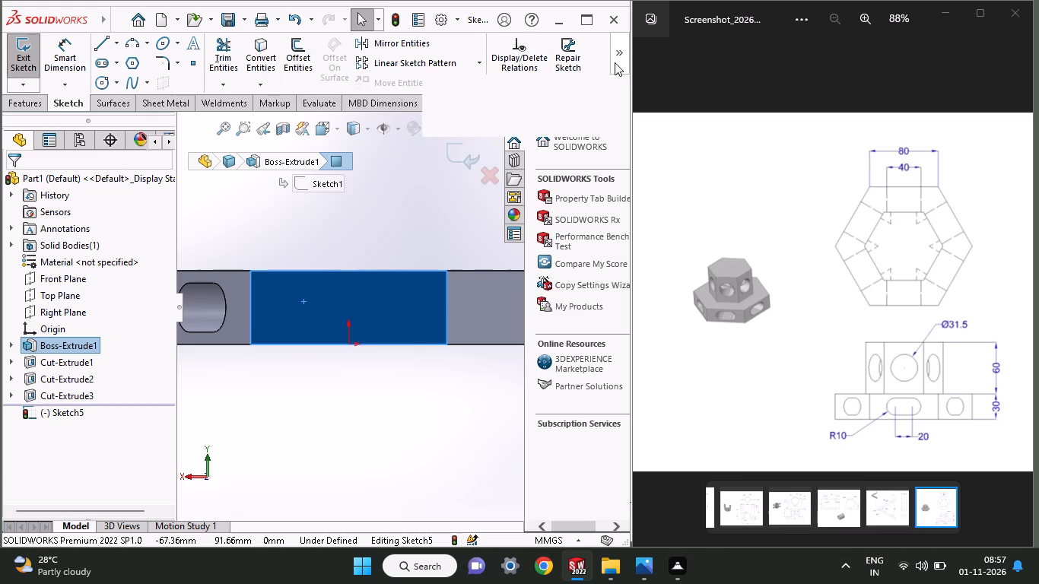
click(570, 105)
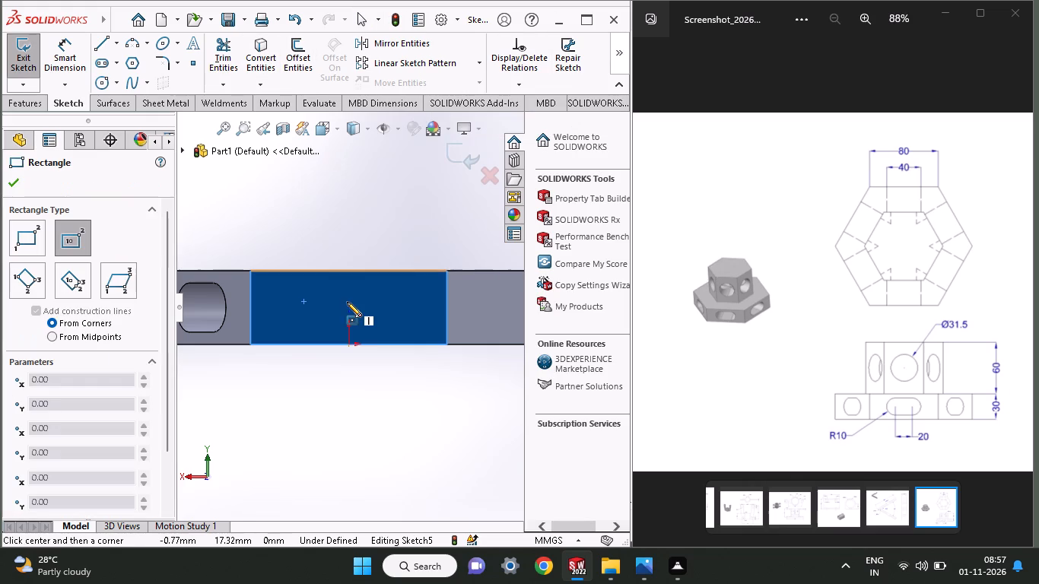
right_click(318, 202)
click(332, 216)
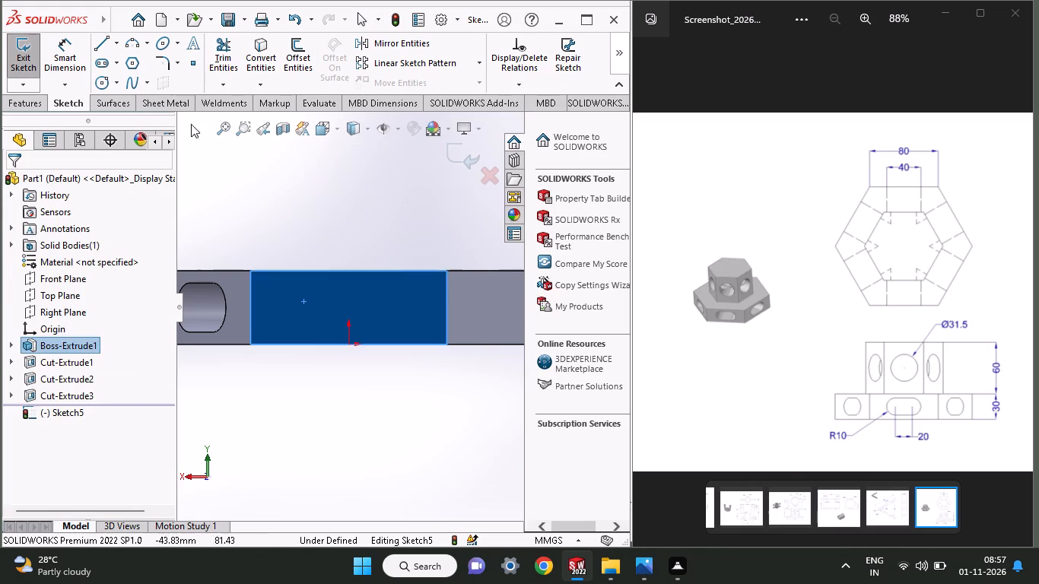
Sketch a horizontal line across the side face, joining the midpoints of its two vertical edges.
click(96, 38)
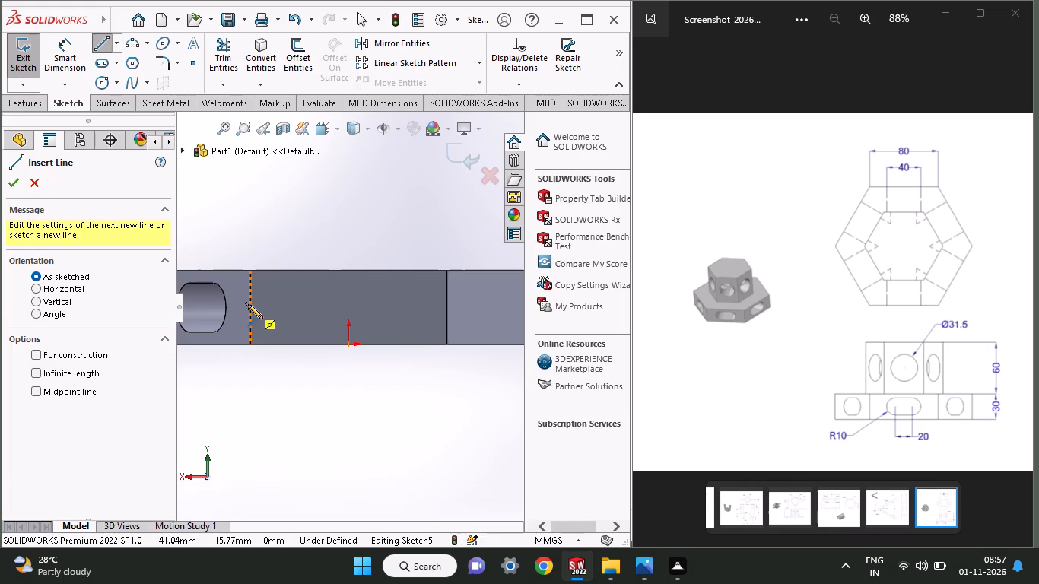
click(248, 306)
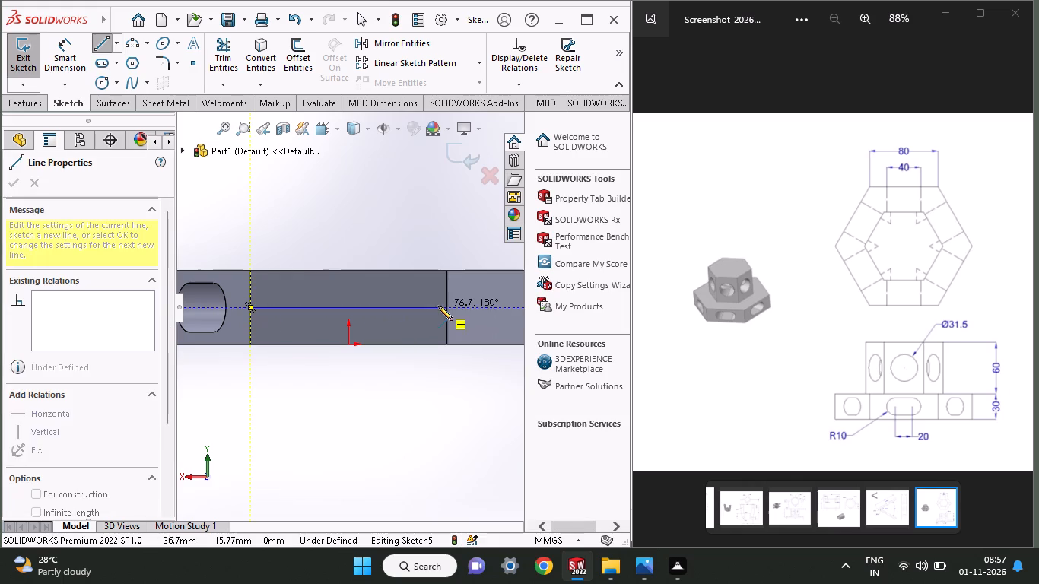
click(449, 306)
right_click(376, 256)
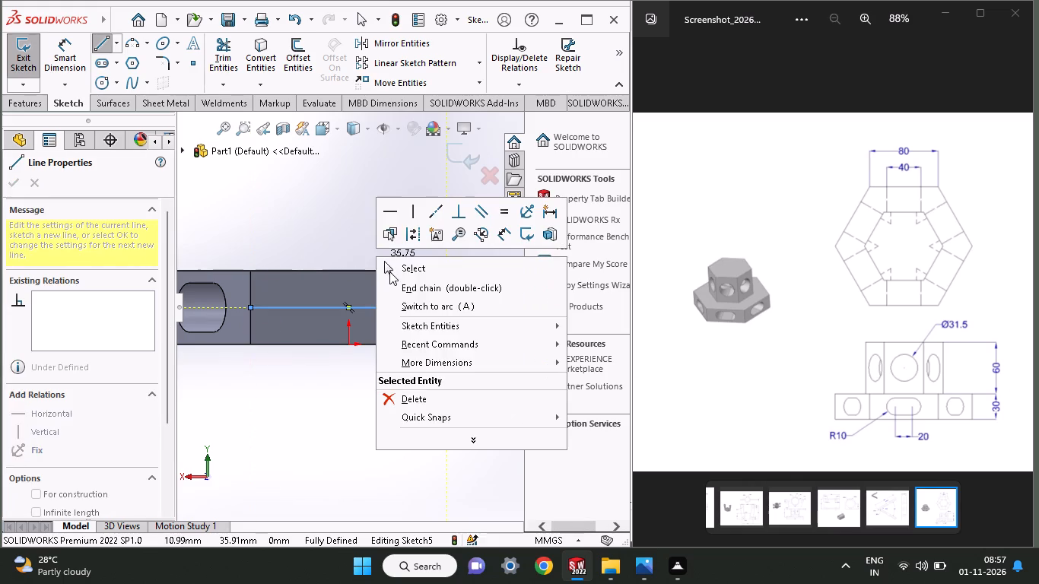
click(391, 272)
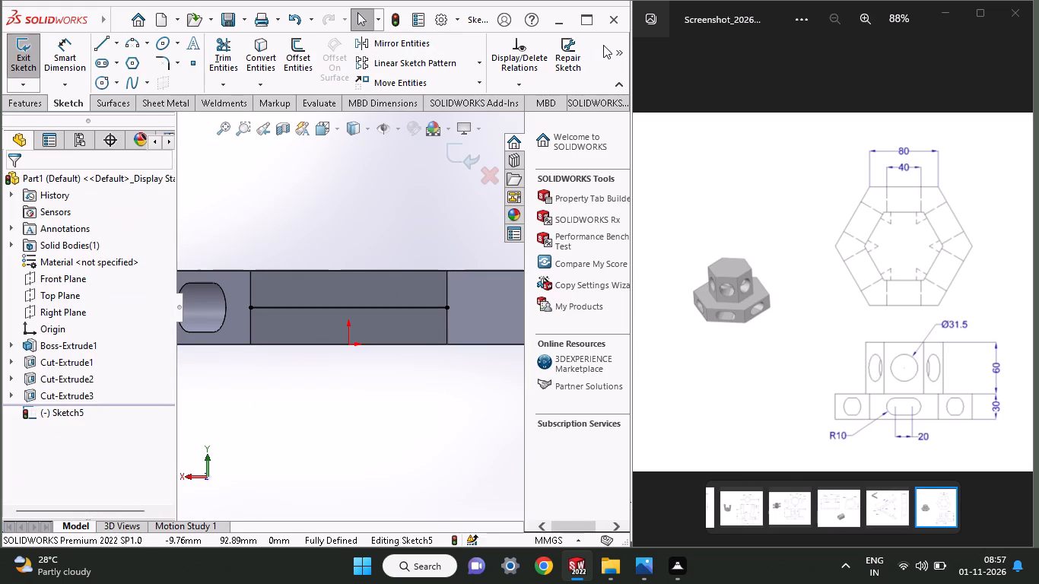
Sketch a centre rectangle about 22 by 14.6 mm, centred on the horizontal line's midpoint.
click(613, 46)
click(561, 96)
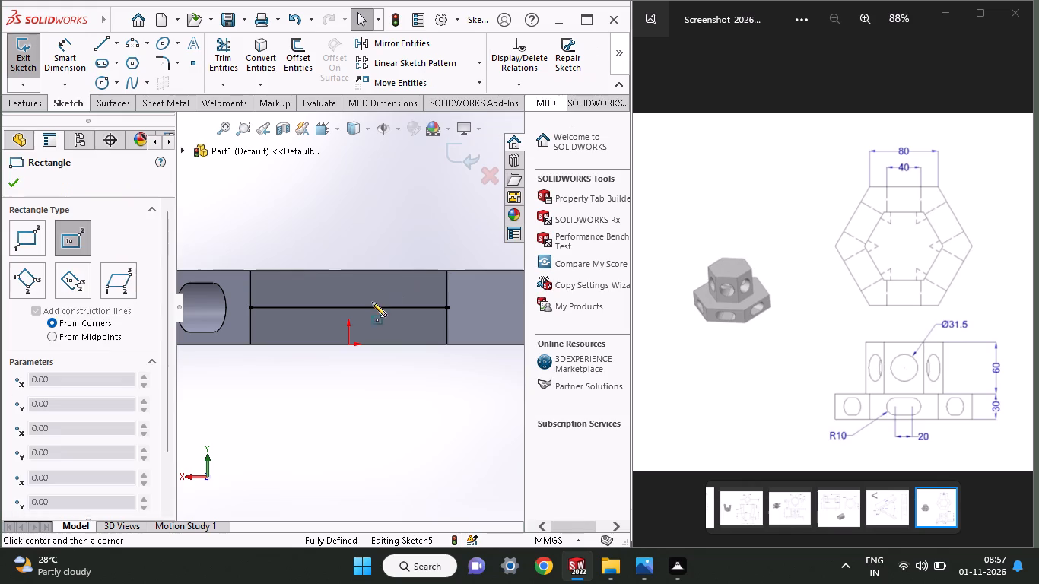
click(349, 308)
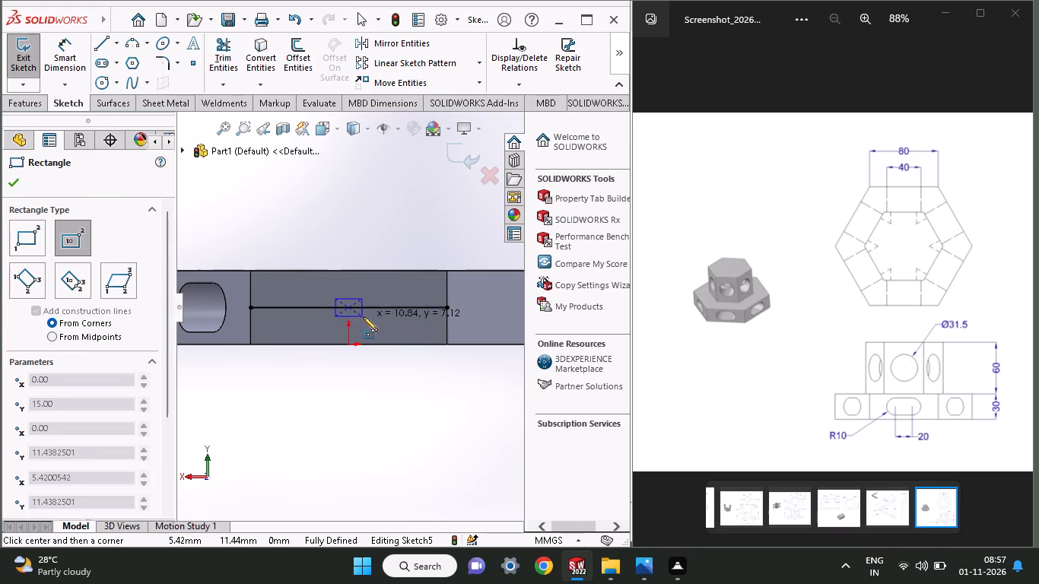
click(376, 325)
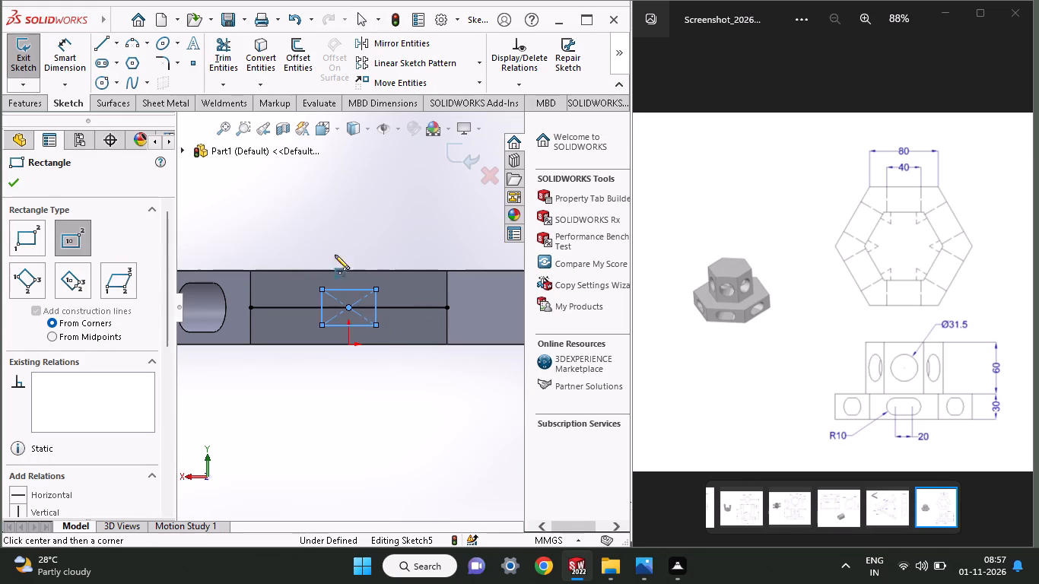
Dimension the rectangle's width and height to 20 mm each.
click(70, 56)
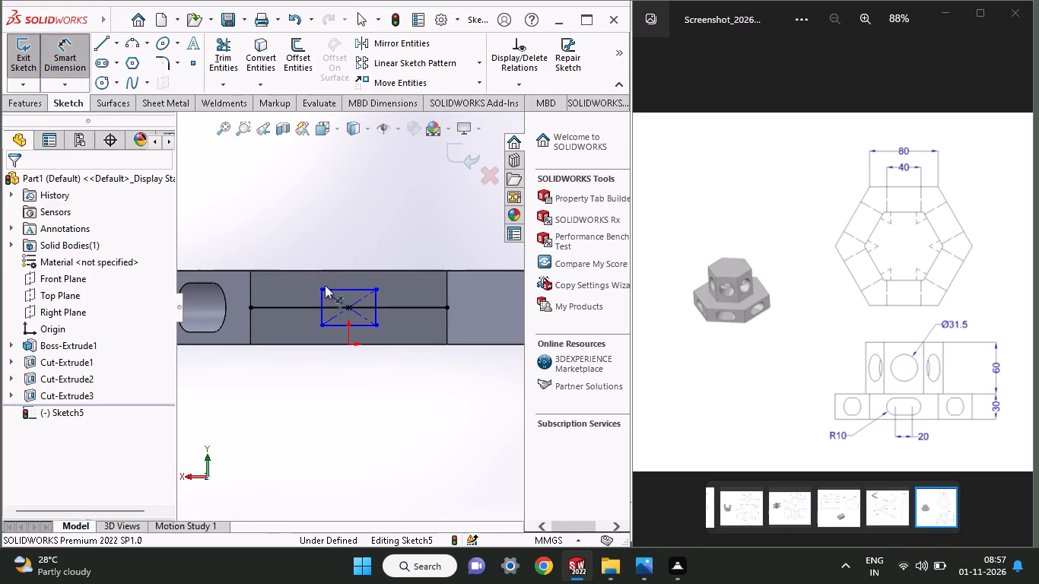
click(332, 290)
click(354, 204)
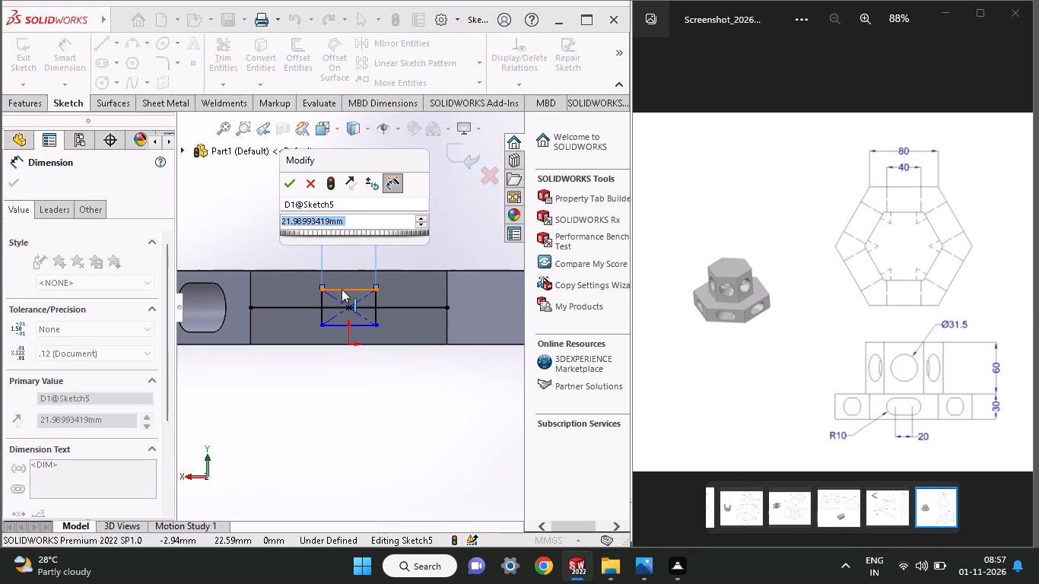
text(20)
key(Return)
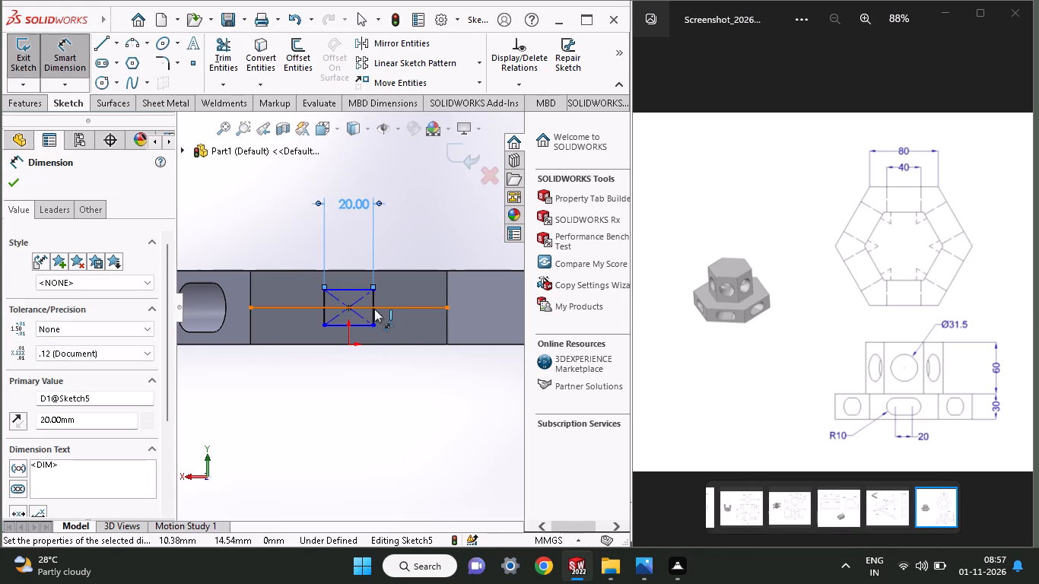
click(373, 313)
click(389, 315)
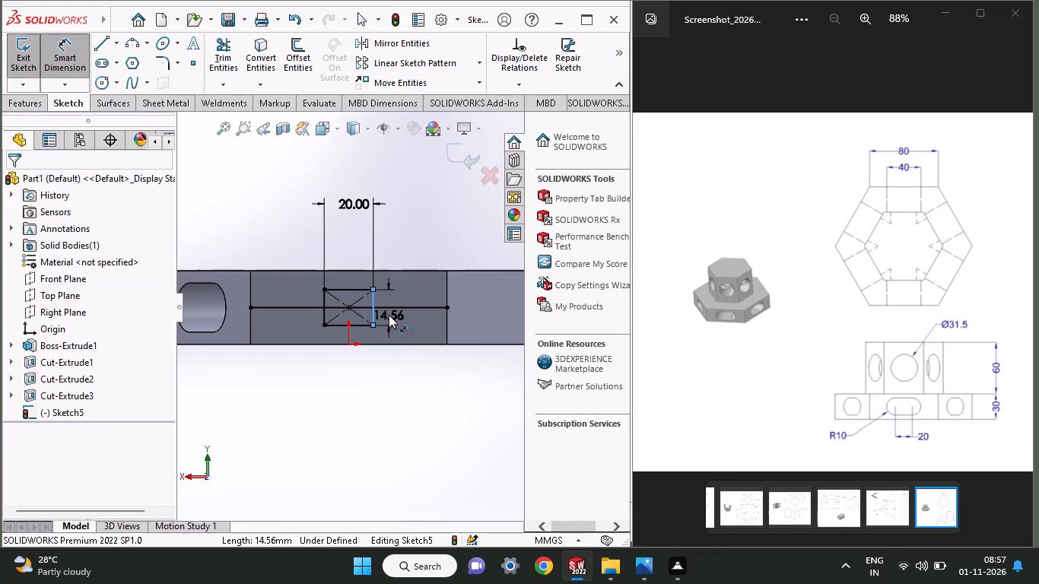
text(00)
key(BackSpace)
key(BackSpace)
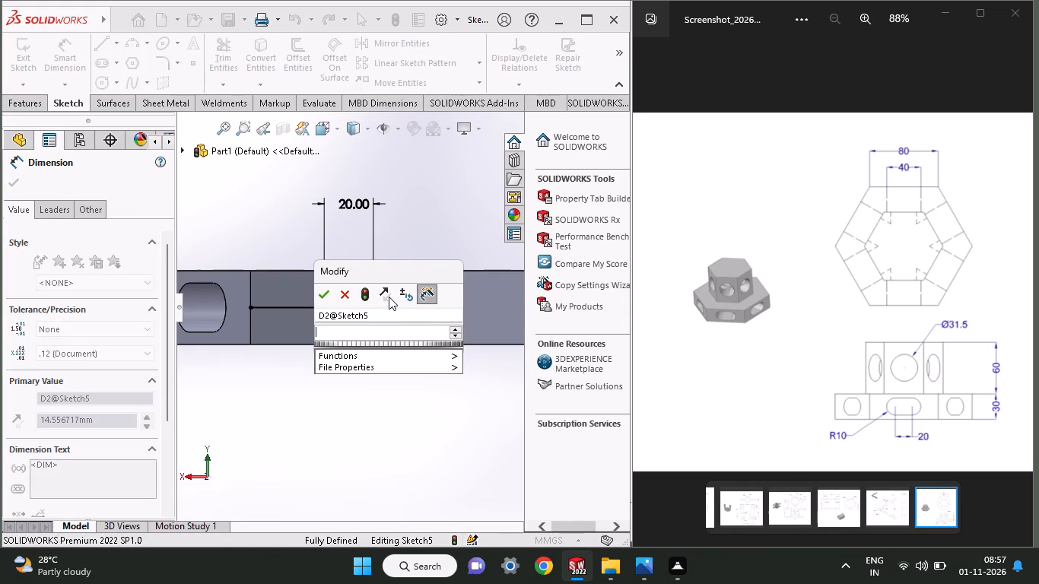
text(20)
key(Return)
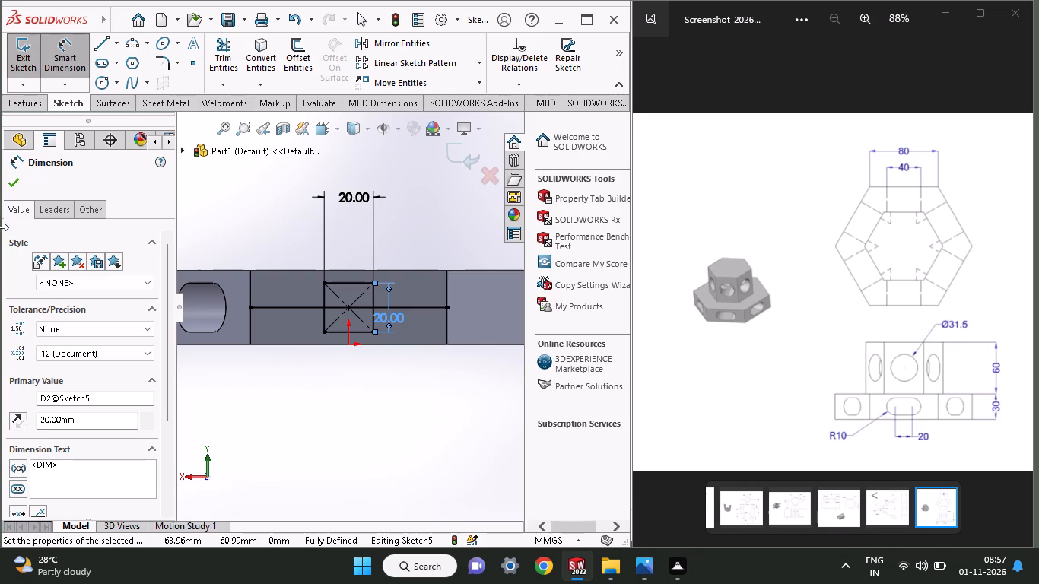
click(8, 184)
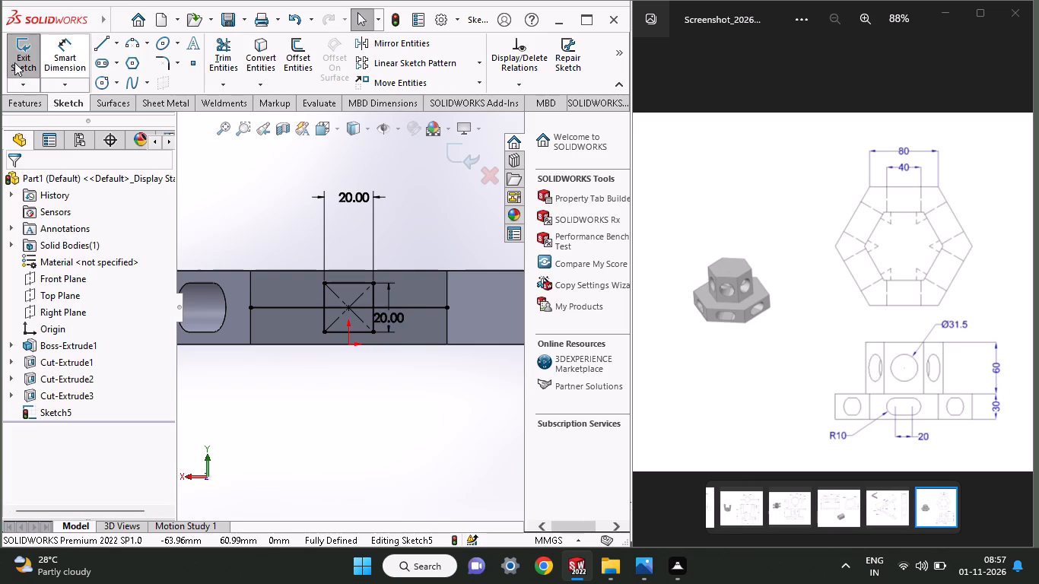
Sketch two circles of 10 mm radius centred on the midpoints of the square's vertical edges, reaching its corners.
click(102, 85)
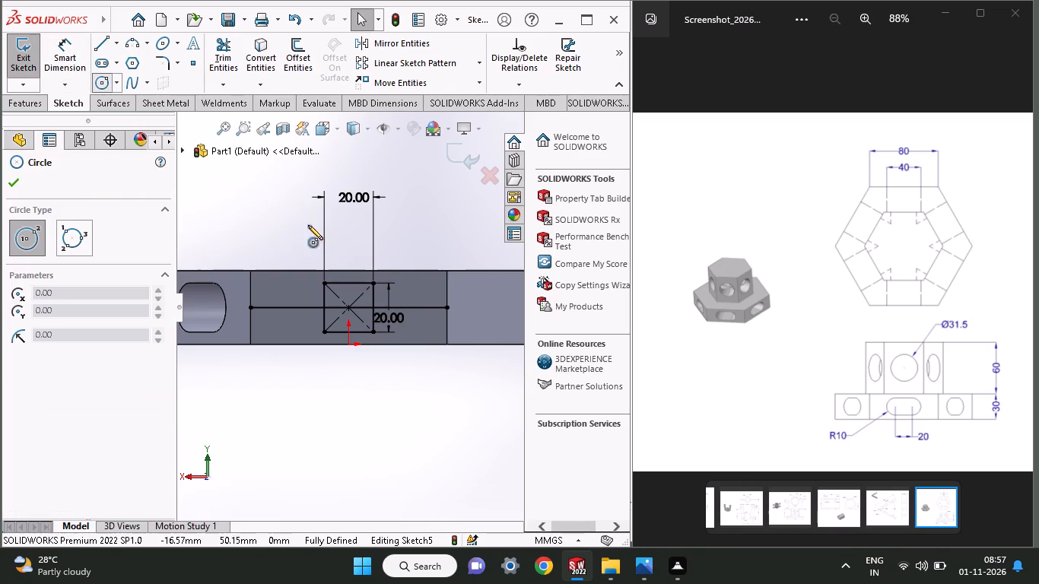
click(324, 305)
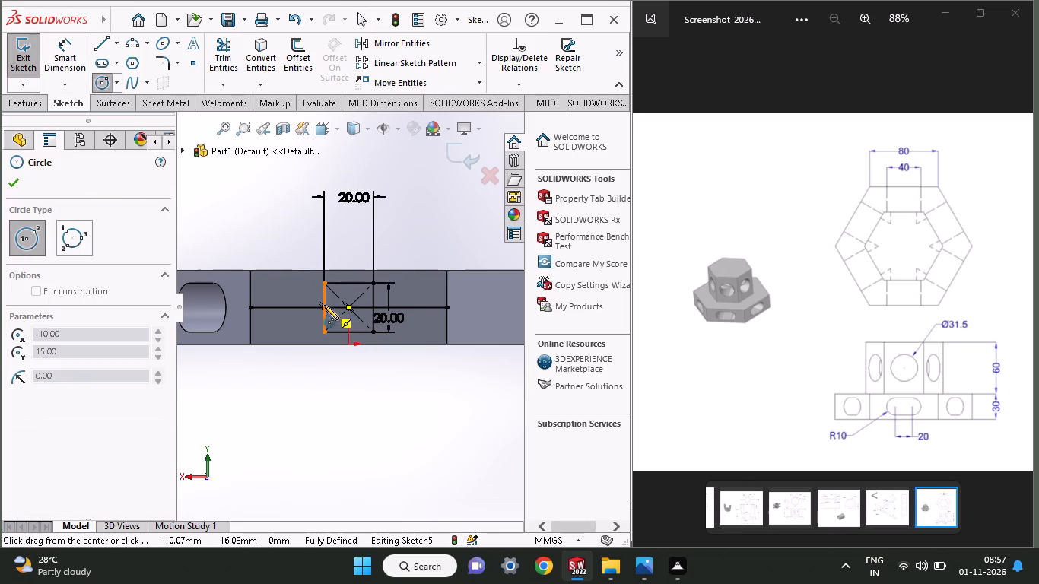
click(323, 329)
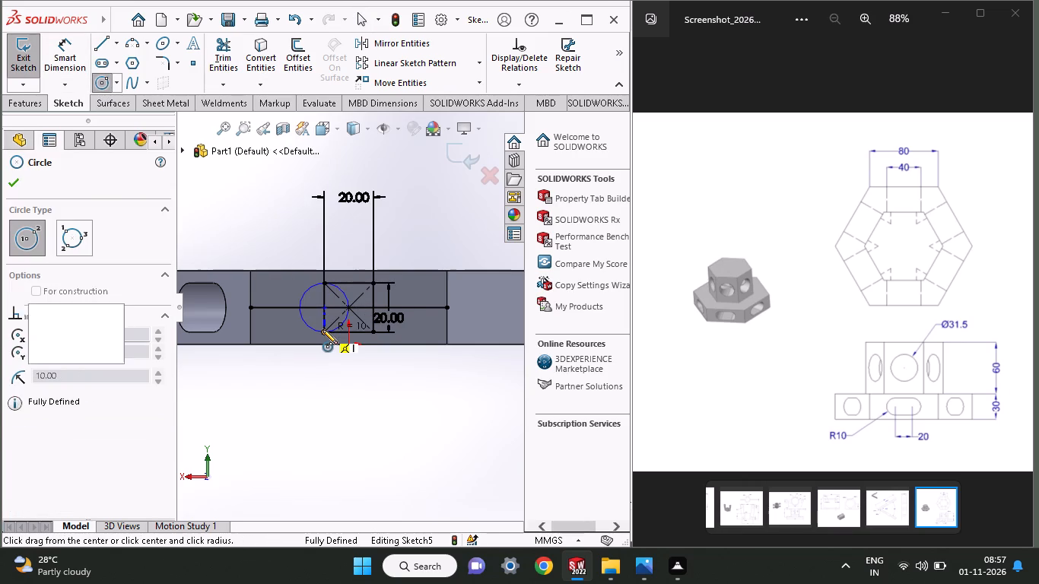
click(20, 182)
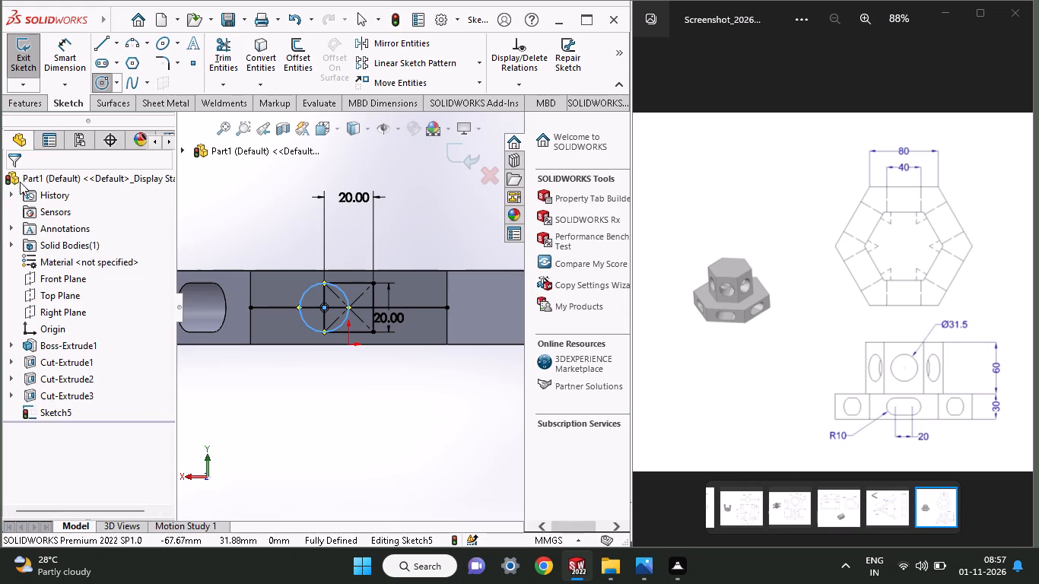
click(94, 88)
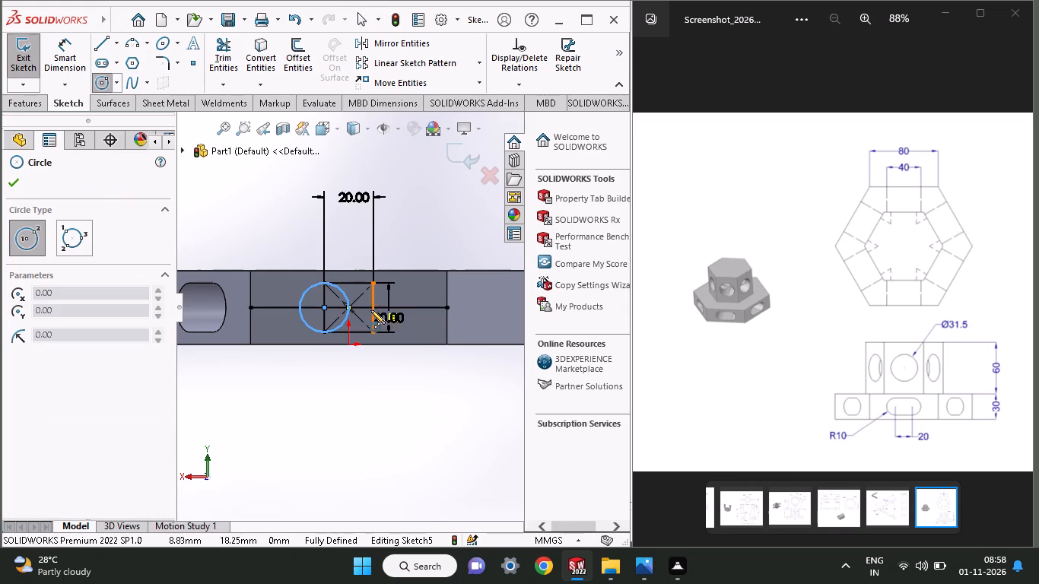
click(370, 309)
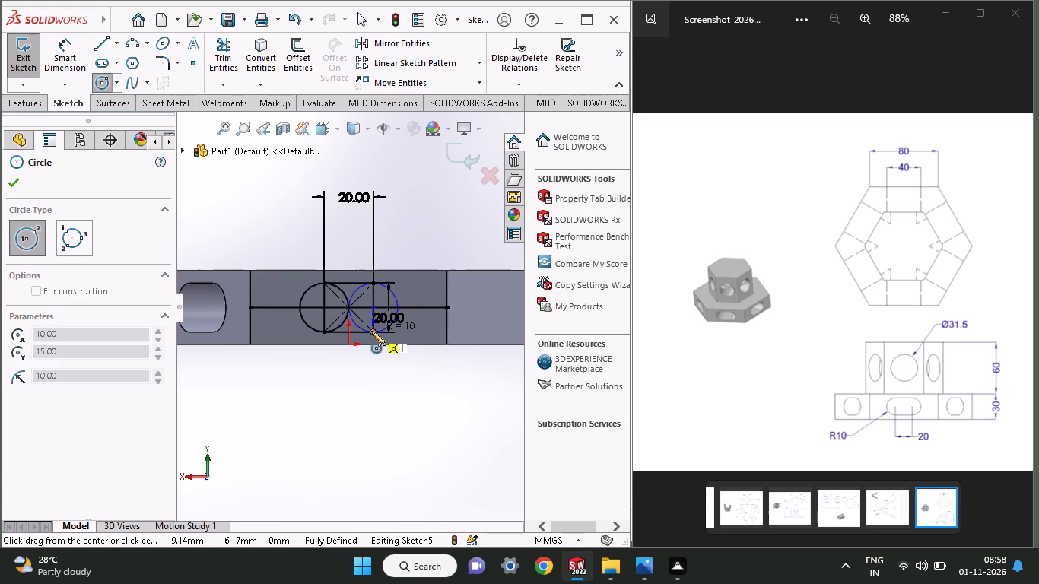
click(371, 332)
right_click(381, 236)
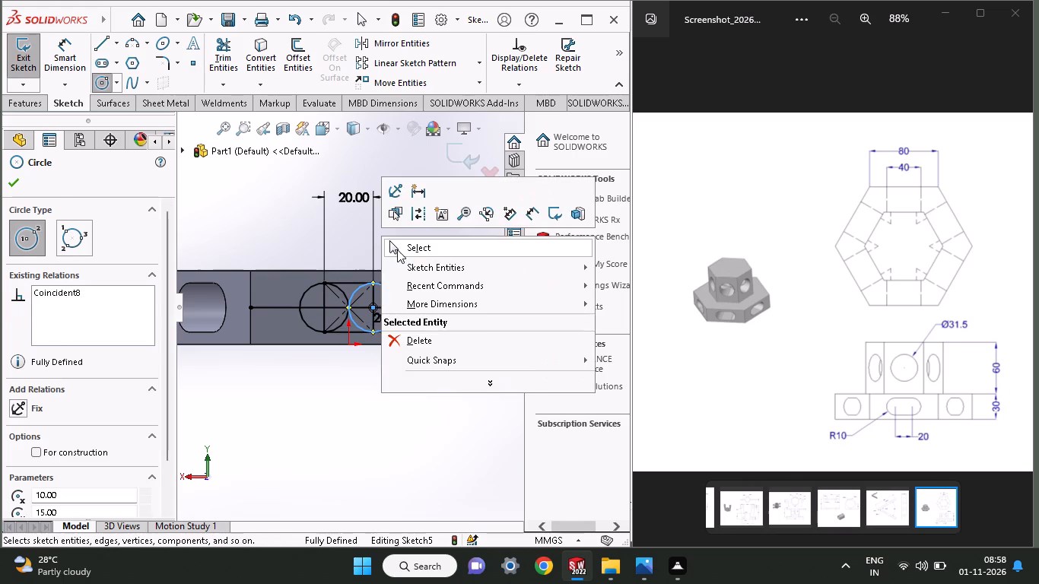
Trim the inner arcs, the square's vertical edges, its diagonals and the horizontal line, leaving only the closed slot outline.
click(397, 246)
ctrl+scroll(348, 362, down, 2)
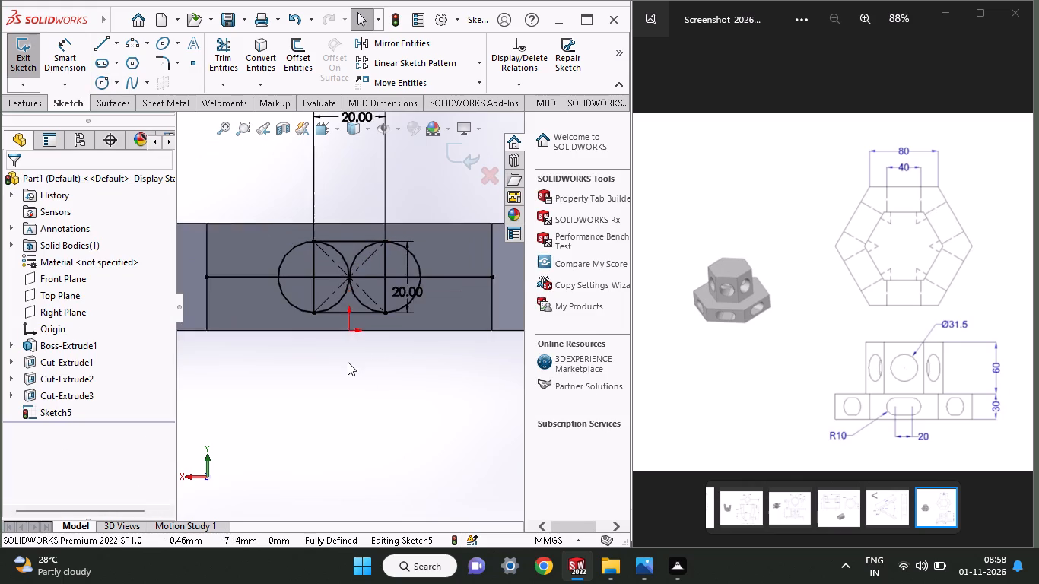
ctrl+scroll(348, 362, down, 1)
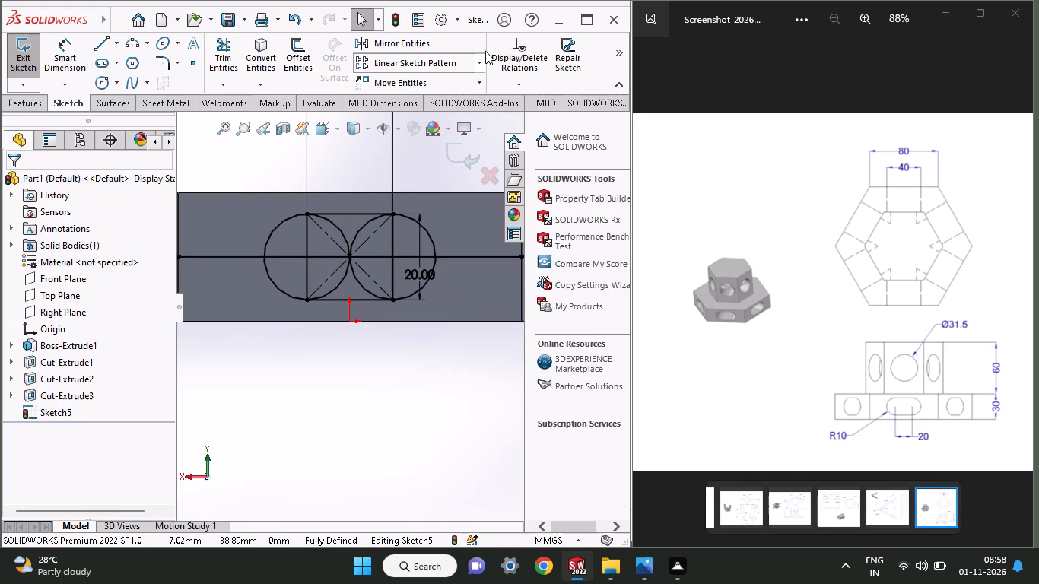
click(228, 49)
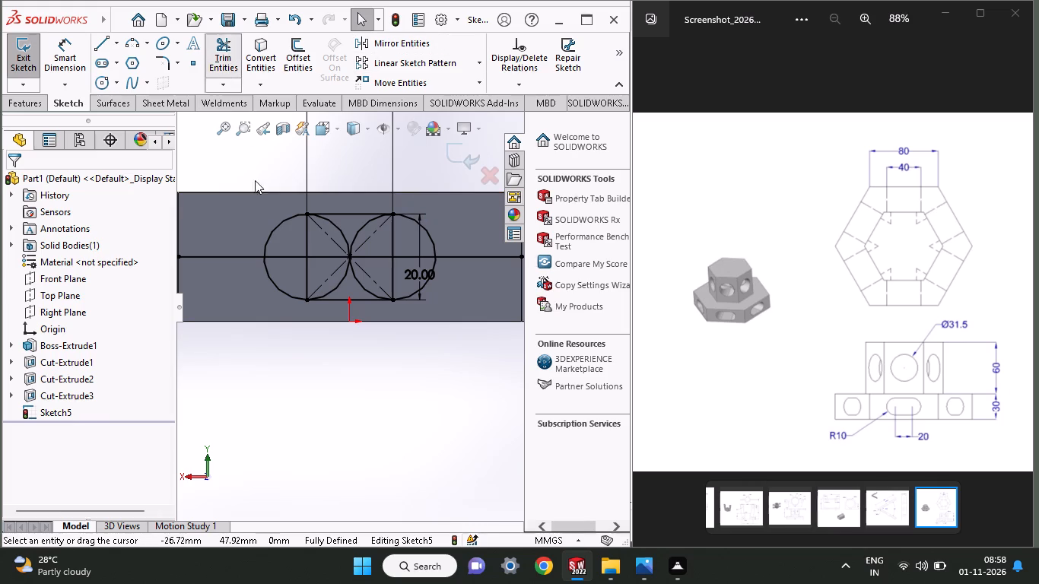
drag(289, 271, 356, 275)
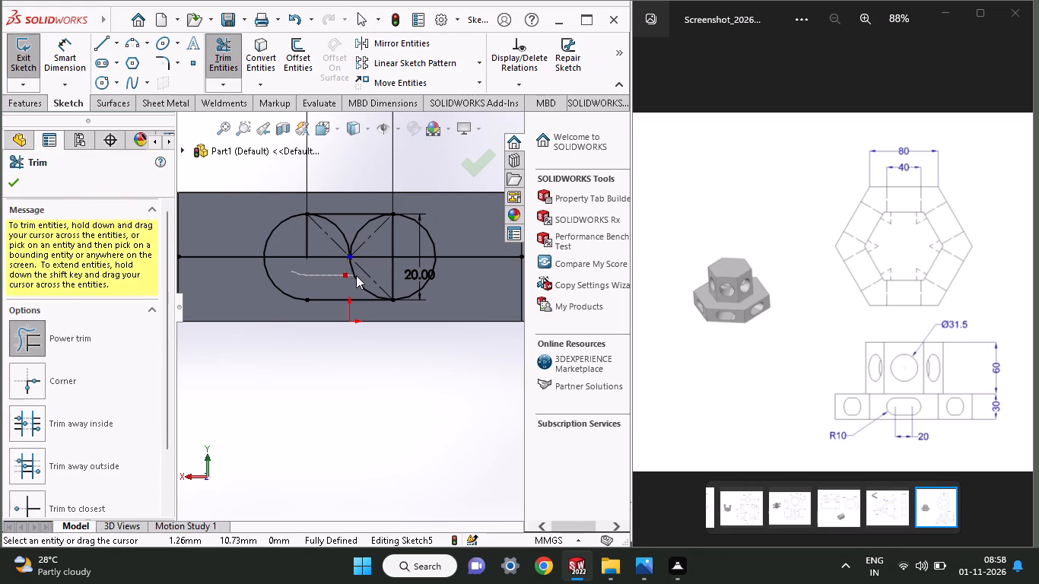
drag(356, 275, 301, 247)
drag(354, 249, 390, 272)
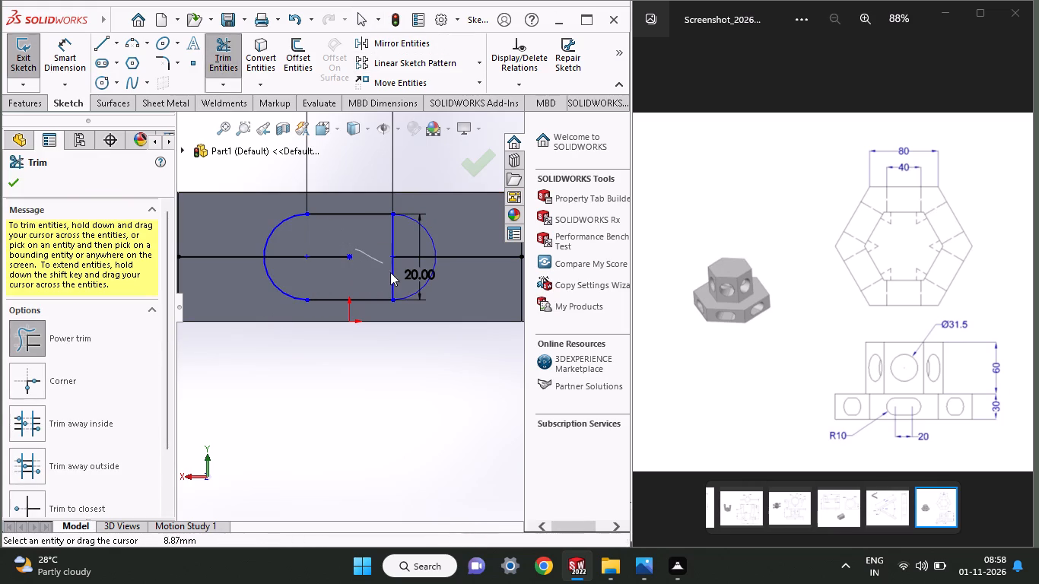
drag(390, 272, 370, 236)
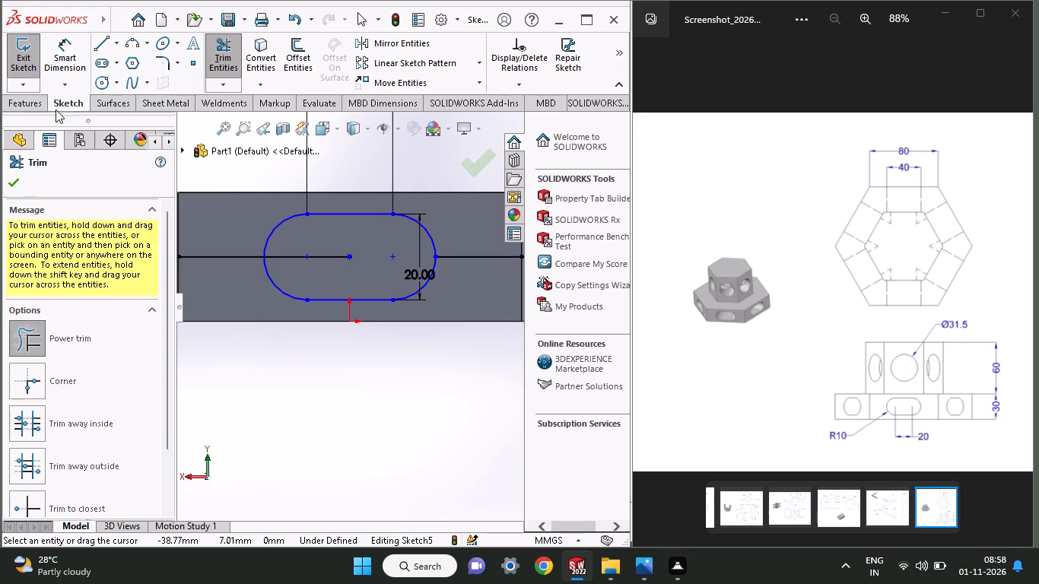
drag(206, 275, 215, 236)
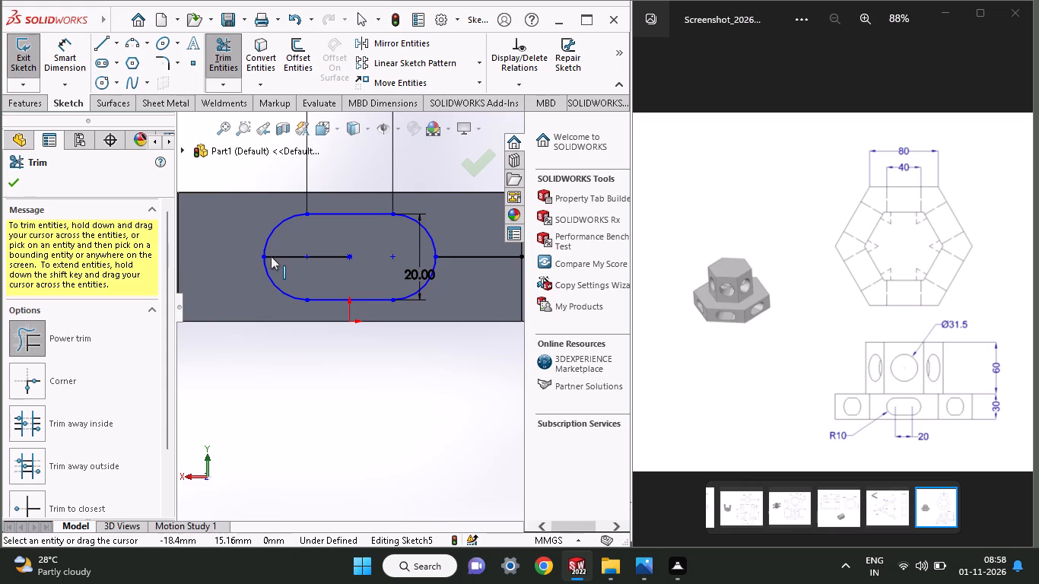
drag(278, 270, 284, 242)
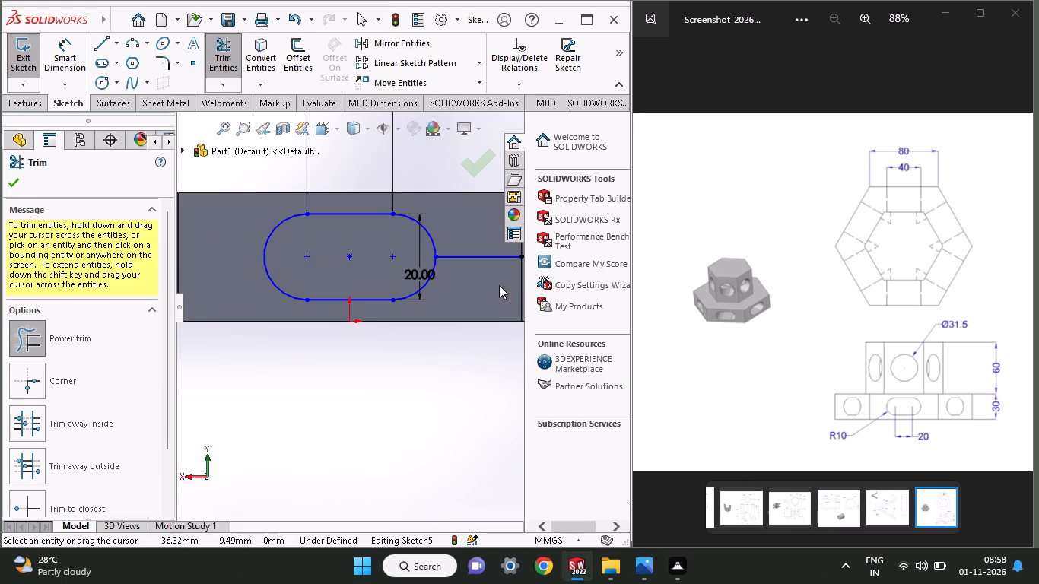
drag(499, 285, 509, 248)
click(13, 180)
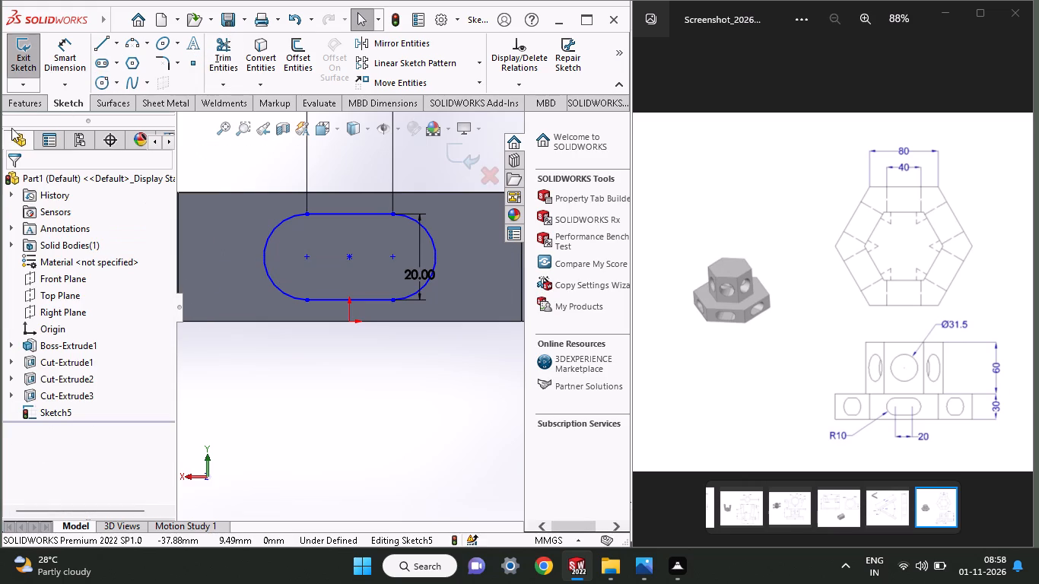
Cut-extrude the slot profile into the hexagonal base, blind to a depth of 52 mm.
click(18, 106)
click(214, 60)
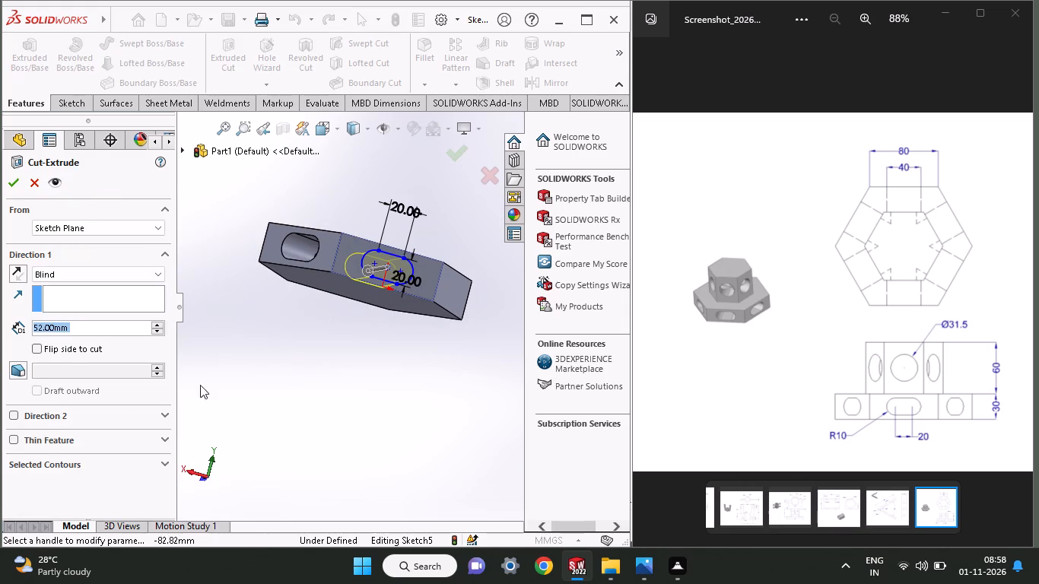
click(14, 182)
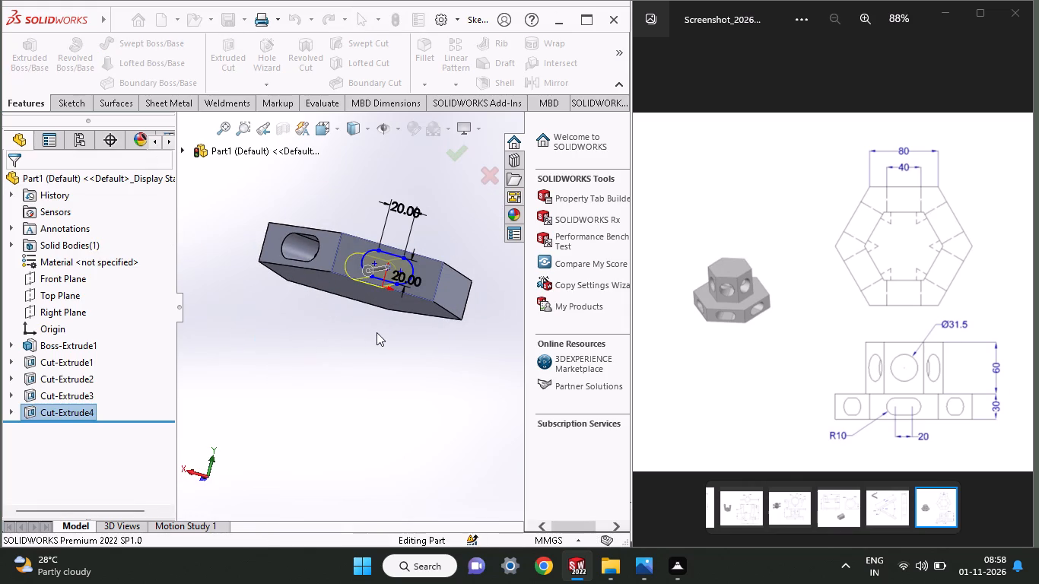
Open a new sketch on an uncut side face of the hexagonal base, next to a slotted face.
middle_drag(377, 332, 253, 583)
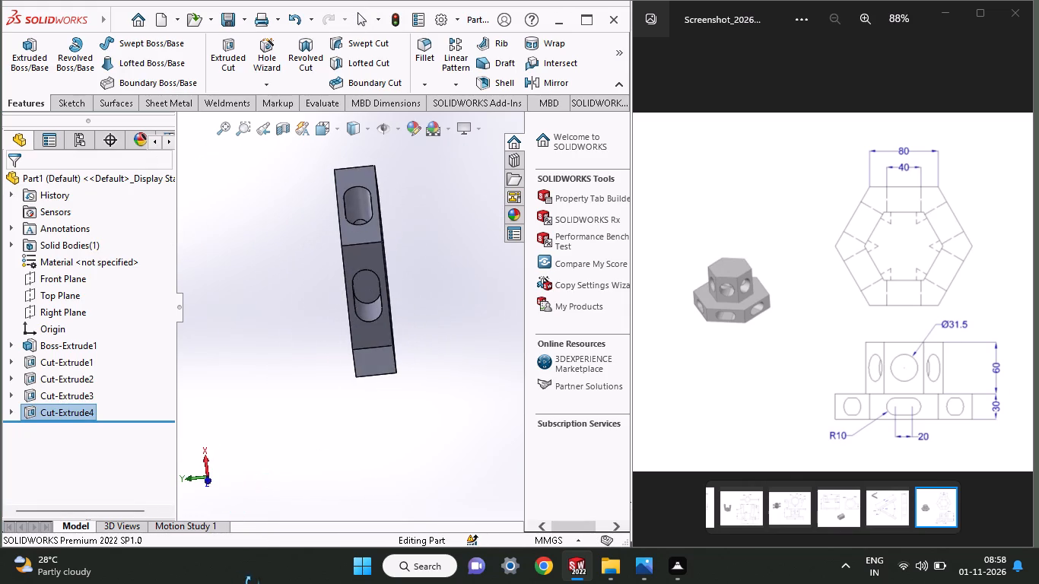
middle_drag(253, 583, 396, 275)
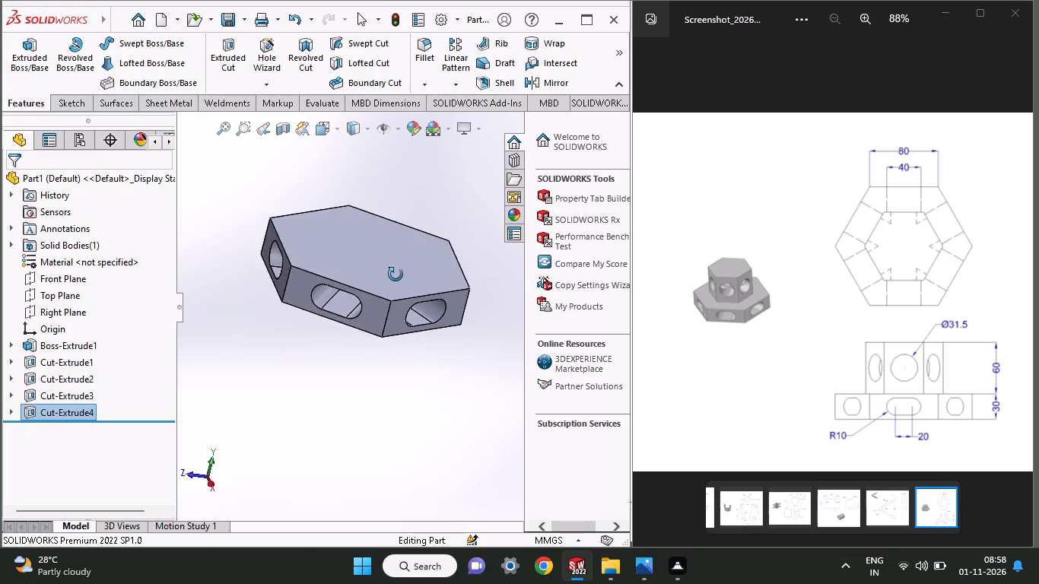
middle_drag(396, 275, 330, 270)
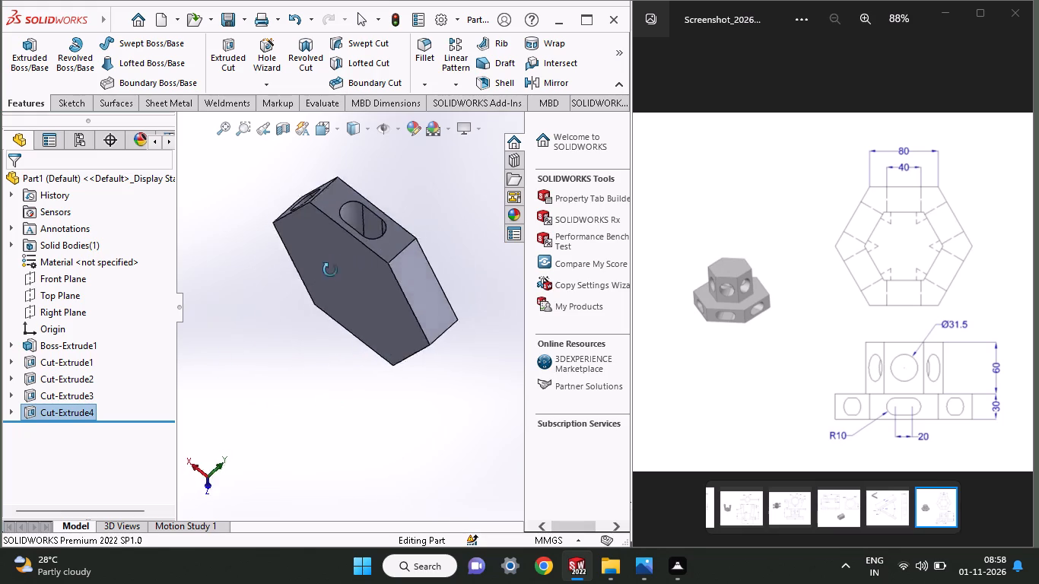
middle_drag(330, 270, 237, 240)
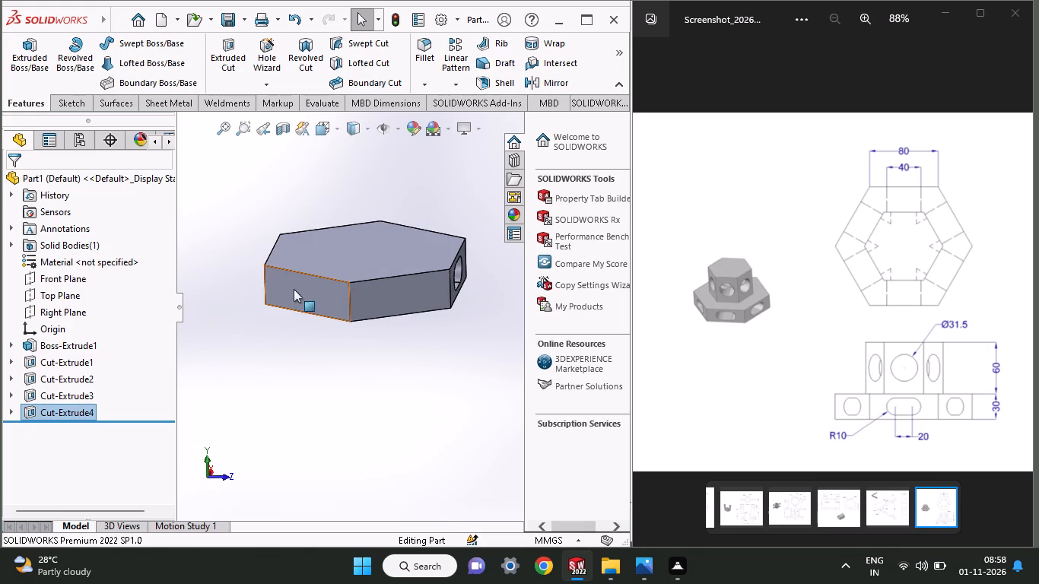
click(300, 295)
click(358, 249)
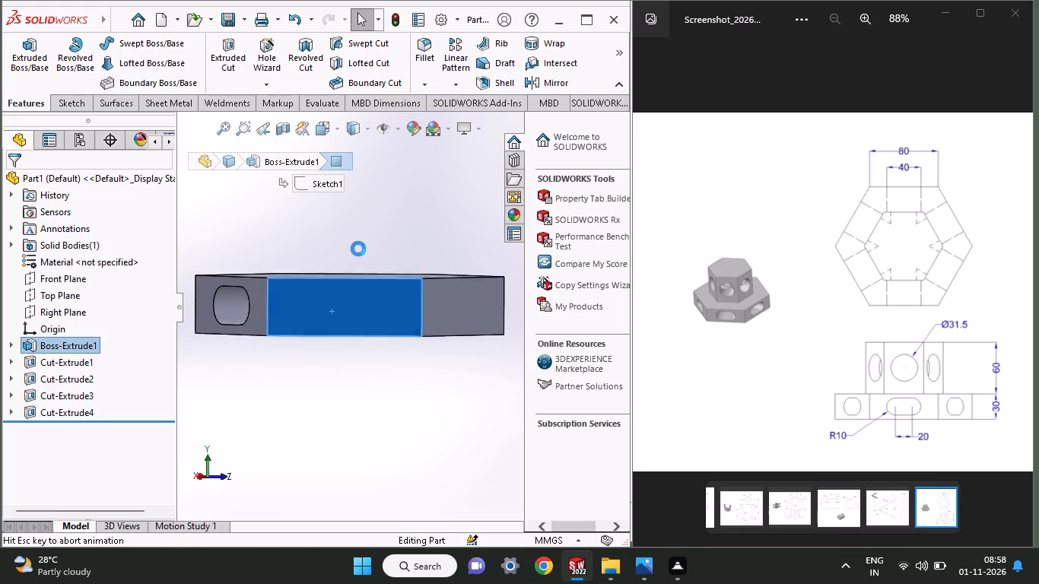
scroll(370, 350, left, 1)
ctrl+scroll(370, 350, down, 1)
ctrl+scroll(370, 350, left, 1)
ctrl+scroll(370, 350, down, 2)
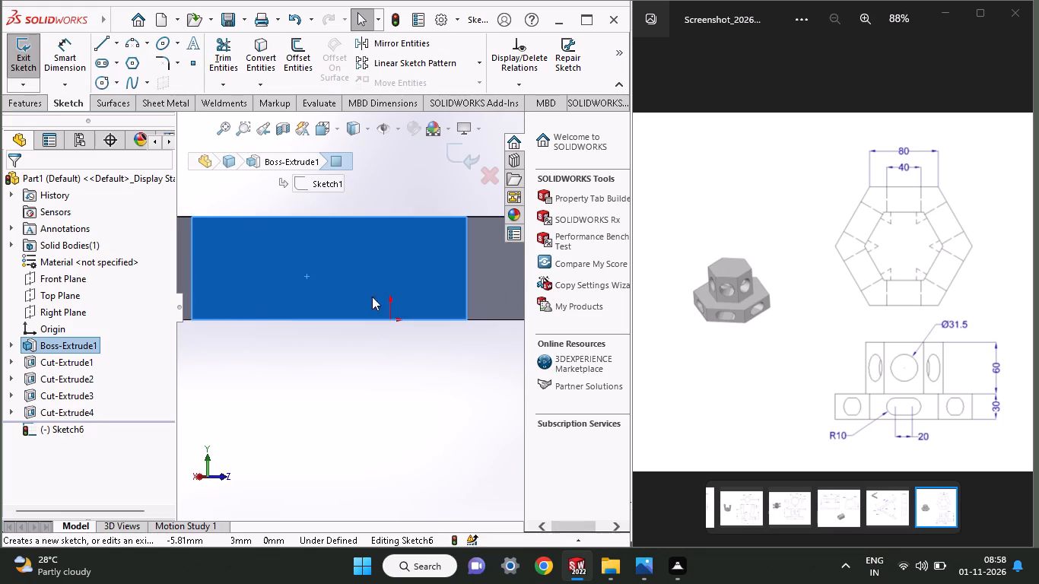
Sketch a horizontal line about 80 mm long across the side face, joining the midpoints of its two vertical edges.
click(100, 52)
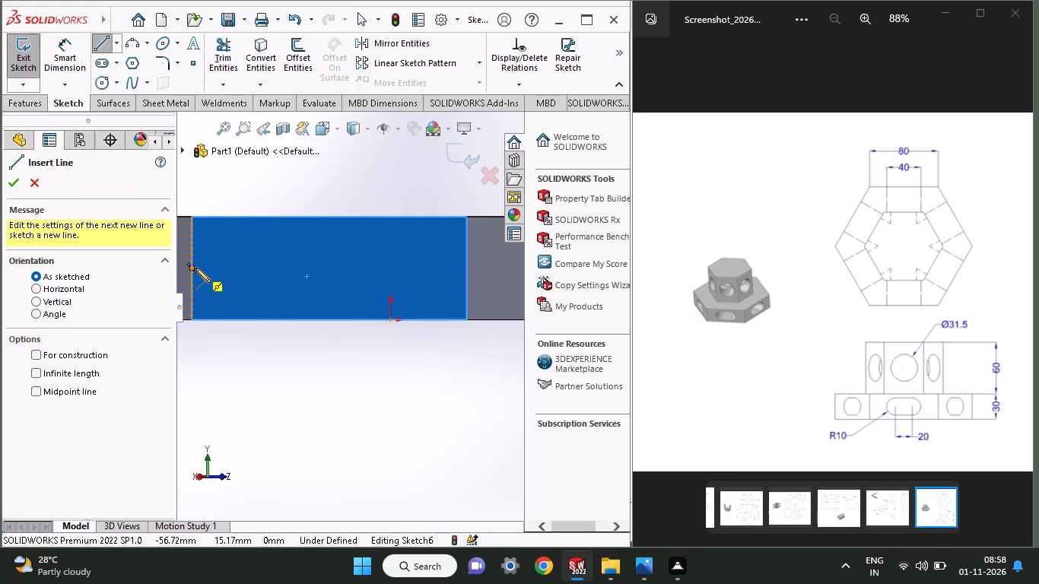
click(193, 267)
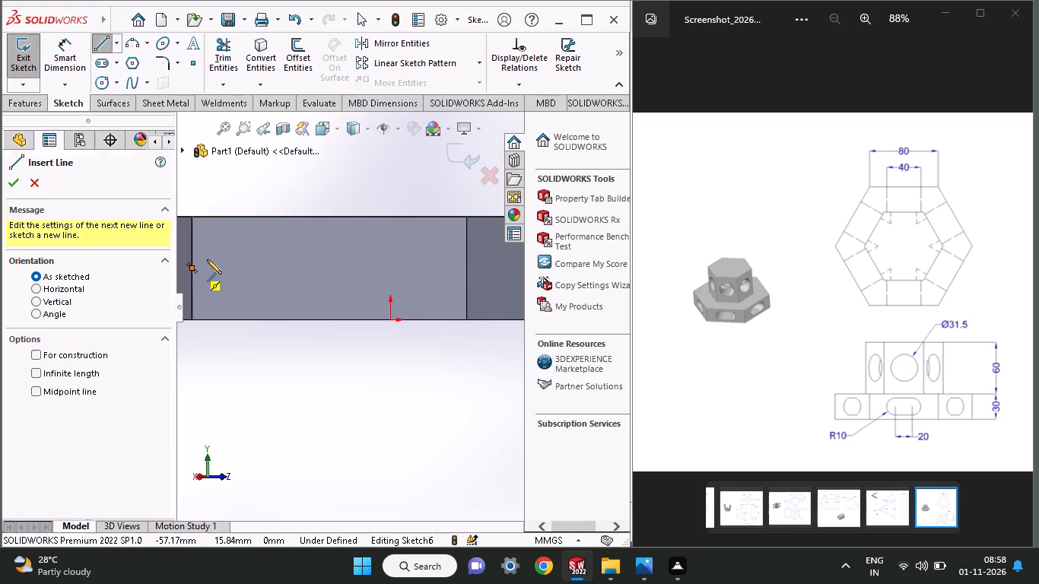
click(467, 271)
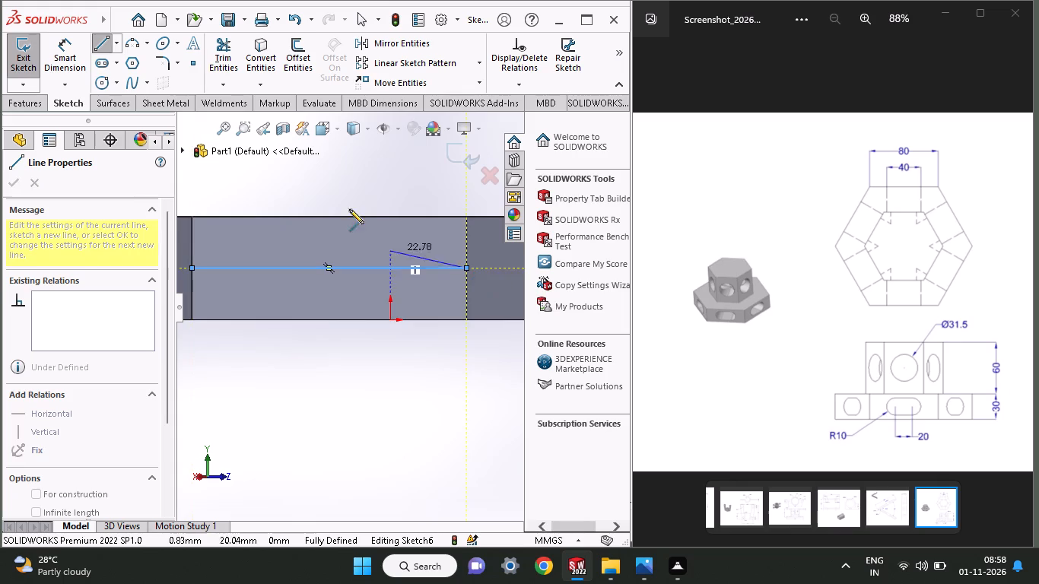
right_click(342, 199)
click(350, 204)
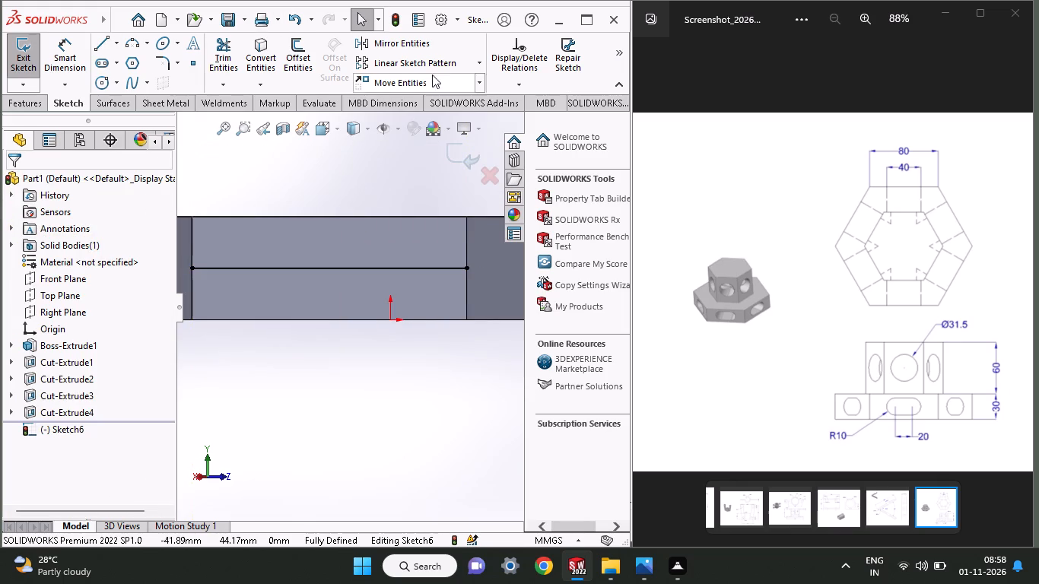
Sketch a centre rectangle about 22 by 19.6 mm, centred on the horizontal line's midpoint.
click(628, 68)
click(574, 87)
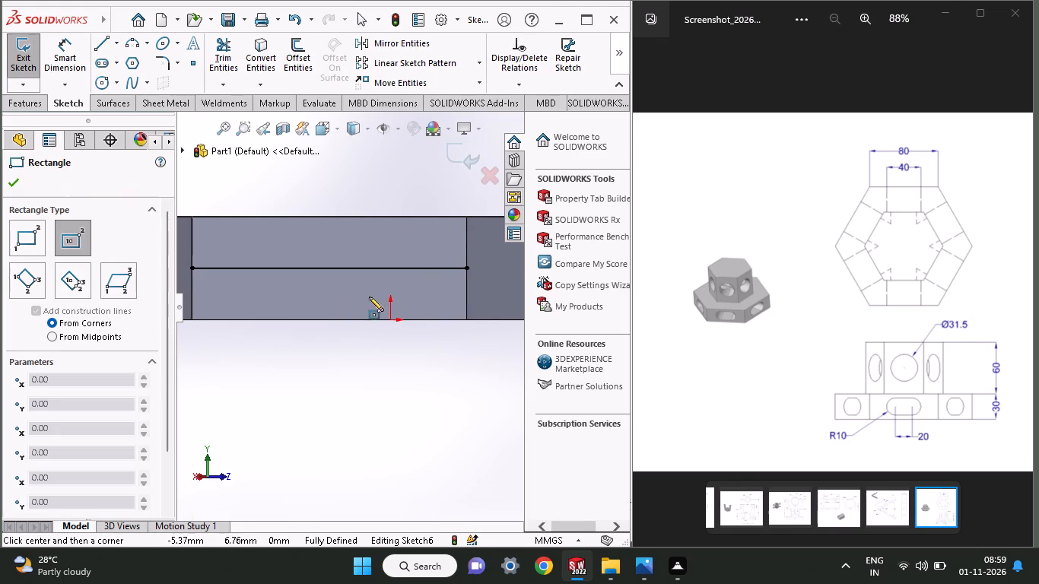
click(329, 267)
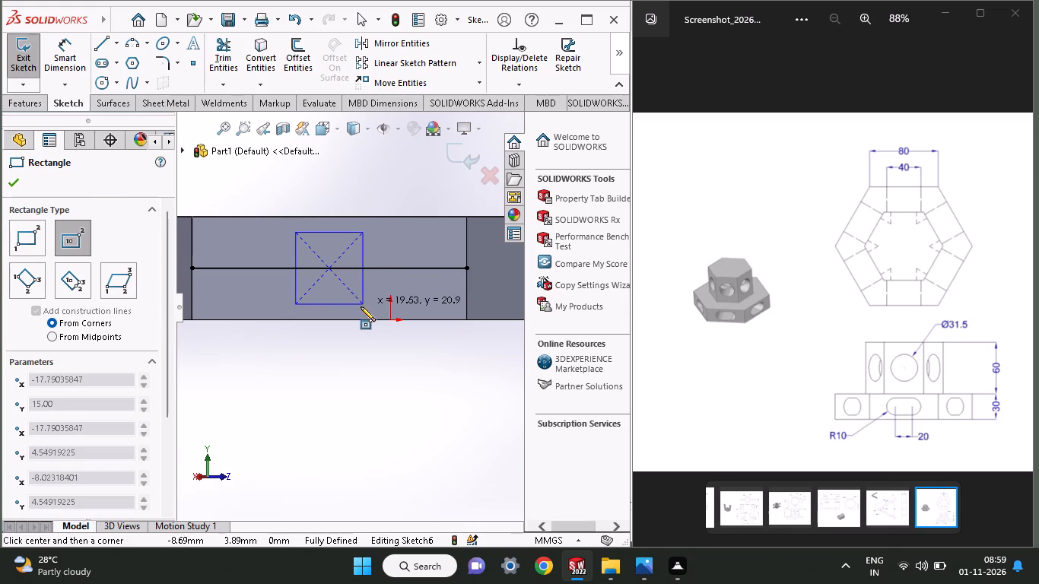
click(367, 302)
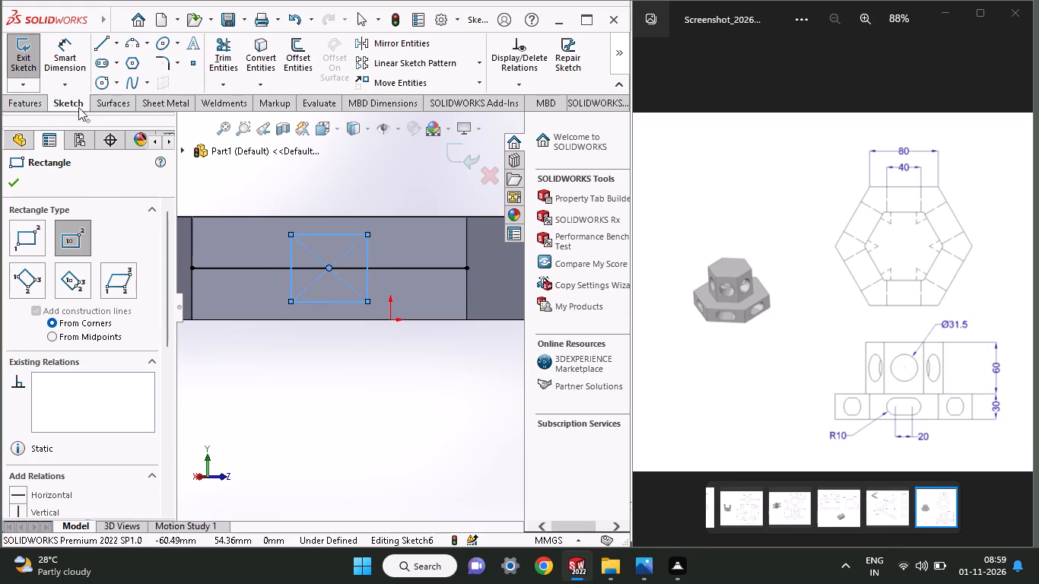
click(11, 181)
Dimension the rectangle's width and height to 20 mm each.
click(73, 48)
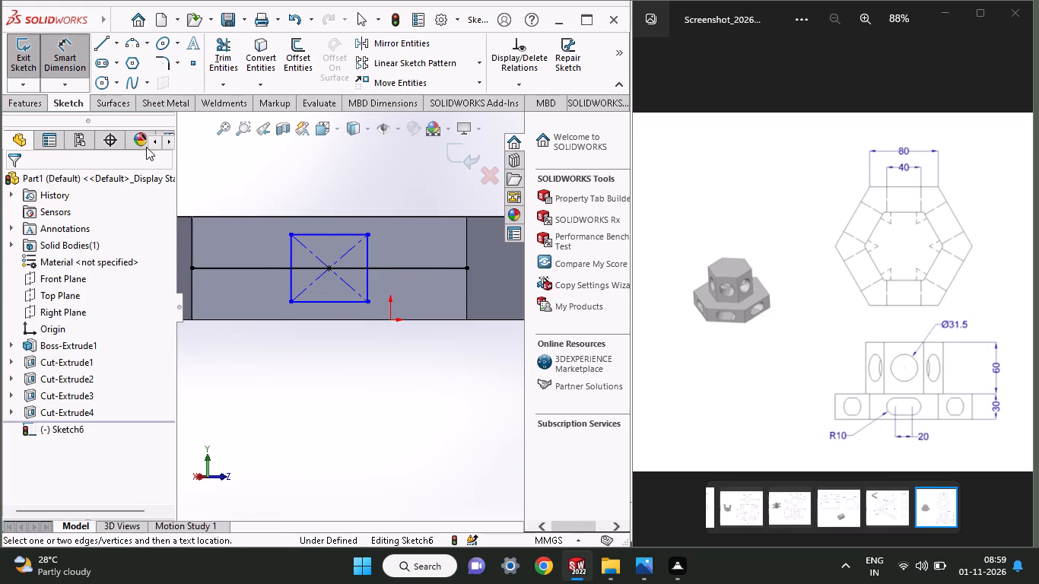
click(330, 238)
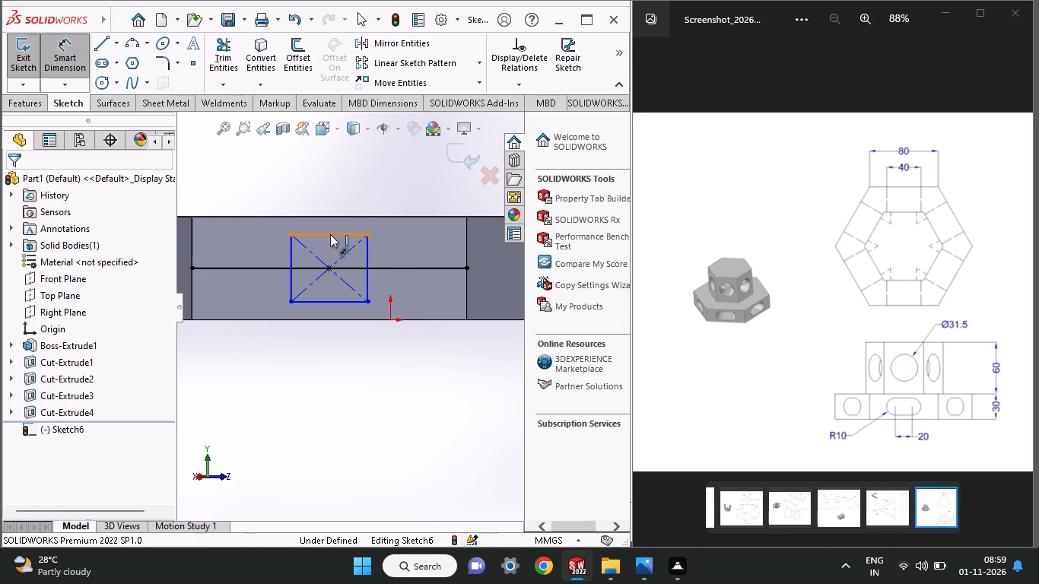
click(331, 193)
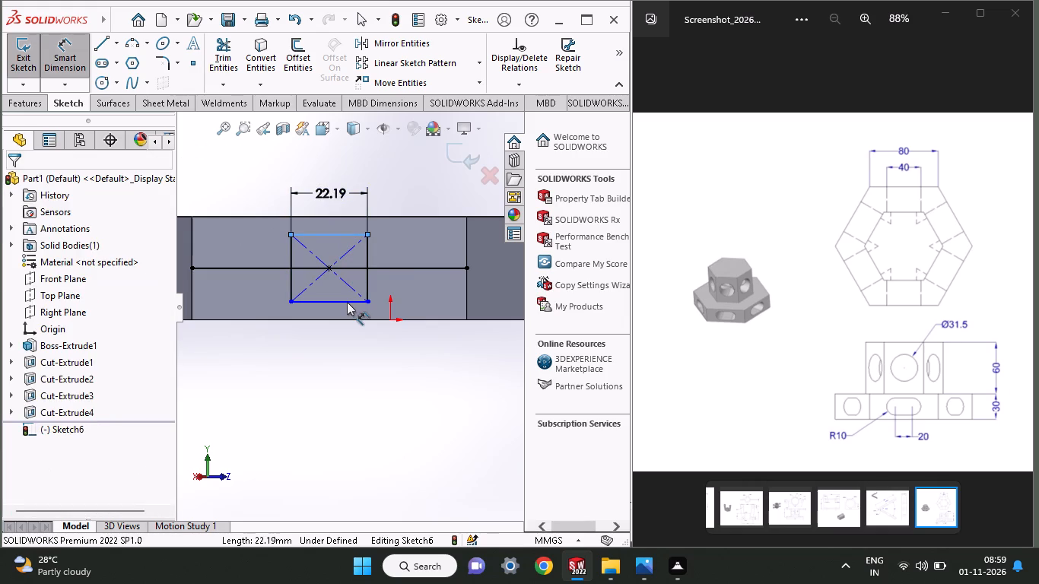
text(20)
key(Return)
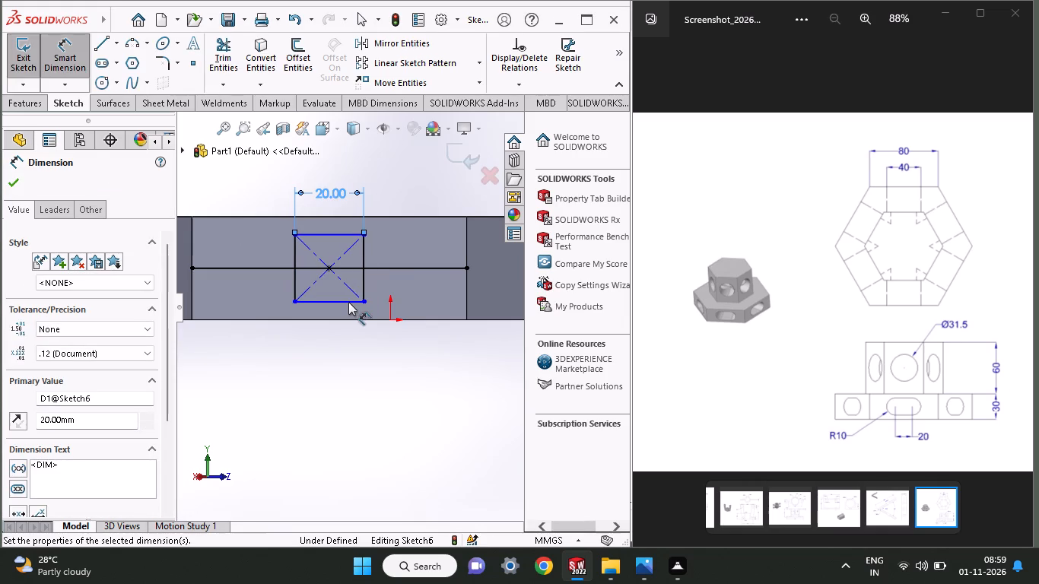
click(365, 283)
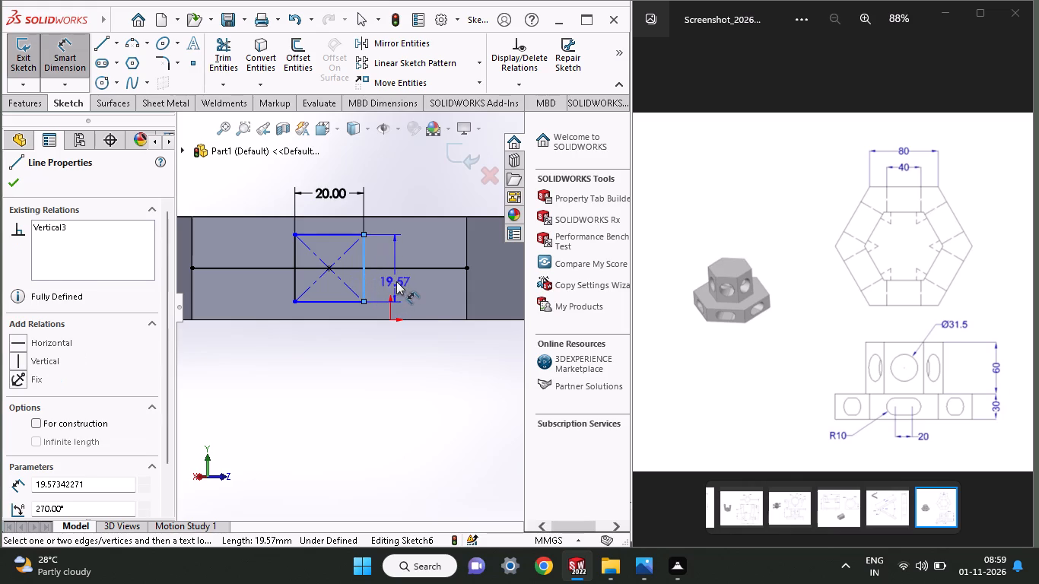
click(399, 281)
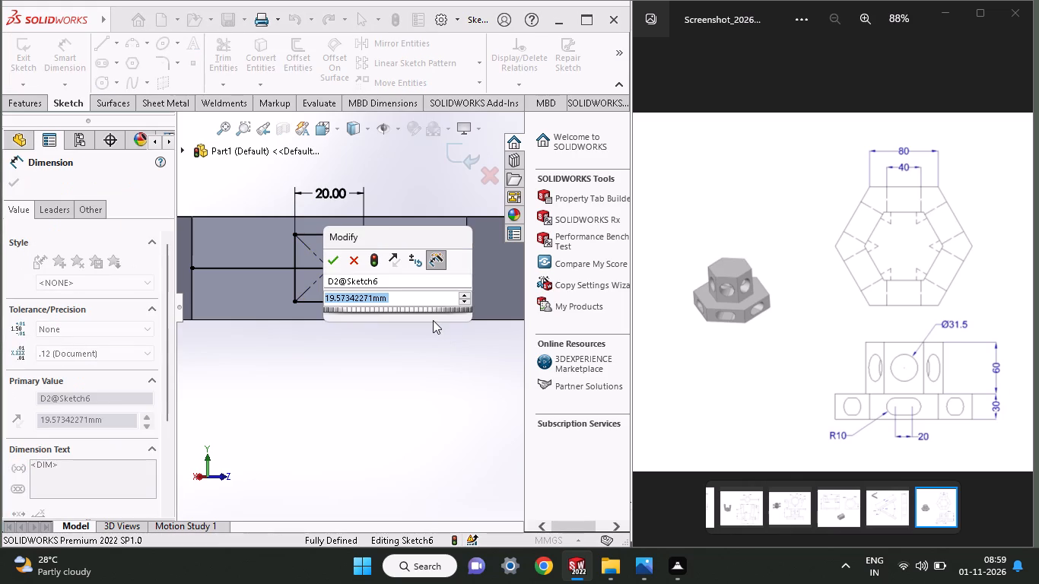
text(20)
key(Return)
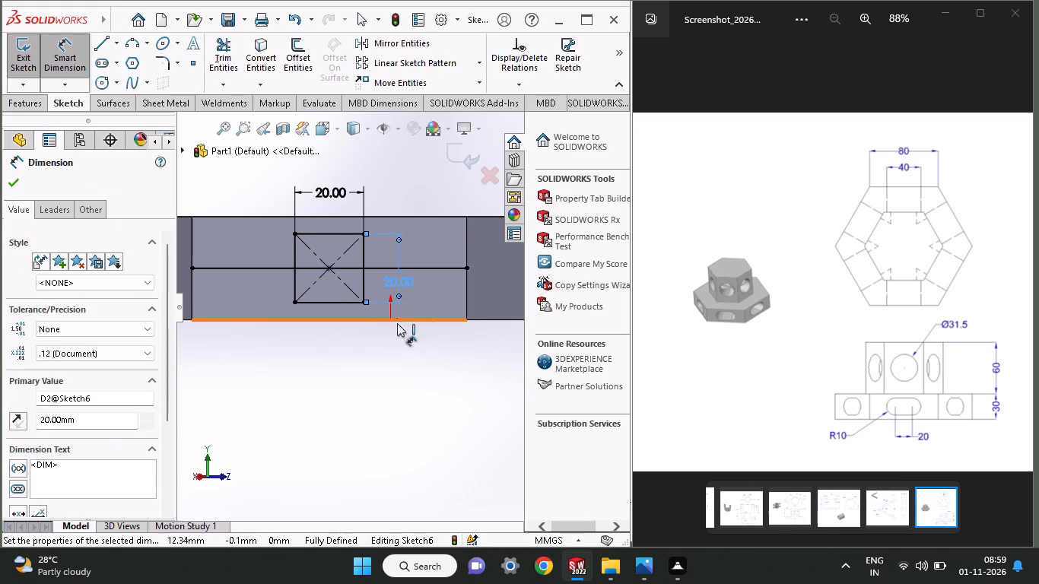
click(15, 181)
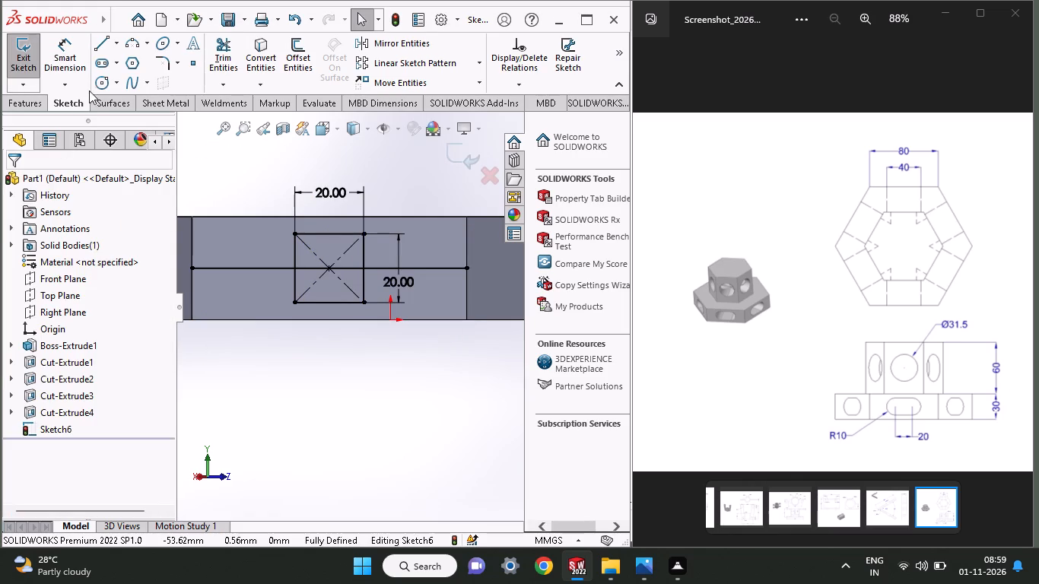
Sketch a circle of 10 mm radius centred on the midpoint of the square's left edge, reaching its corners.
click(94, 82)
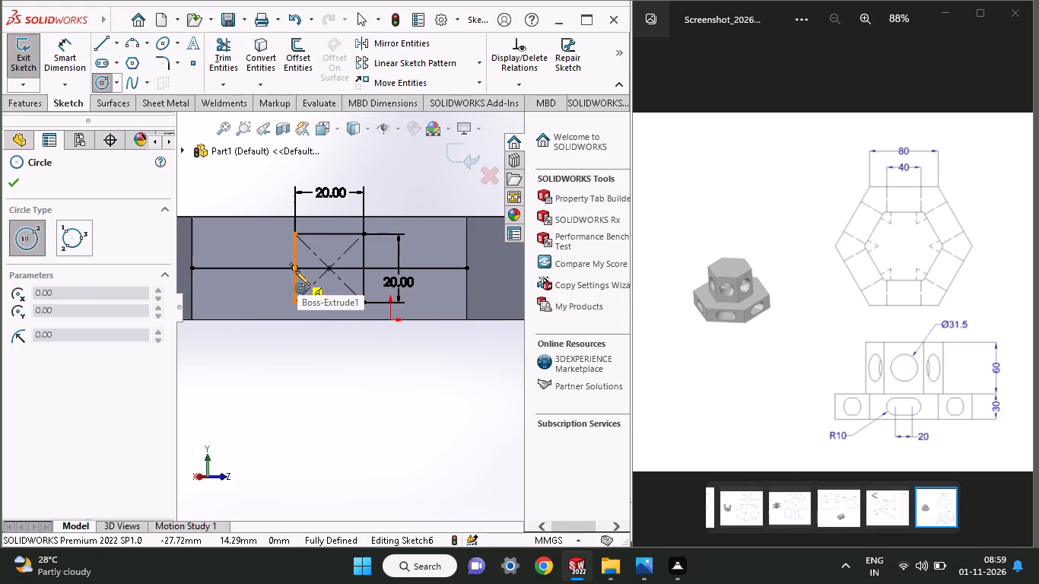
click(295, 269)
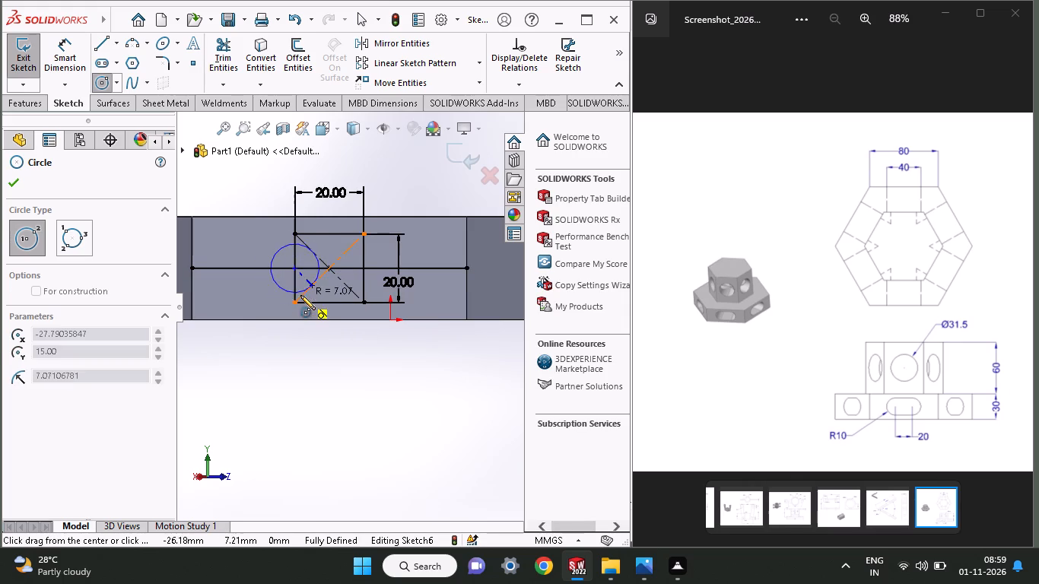
click(297, 305)
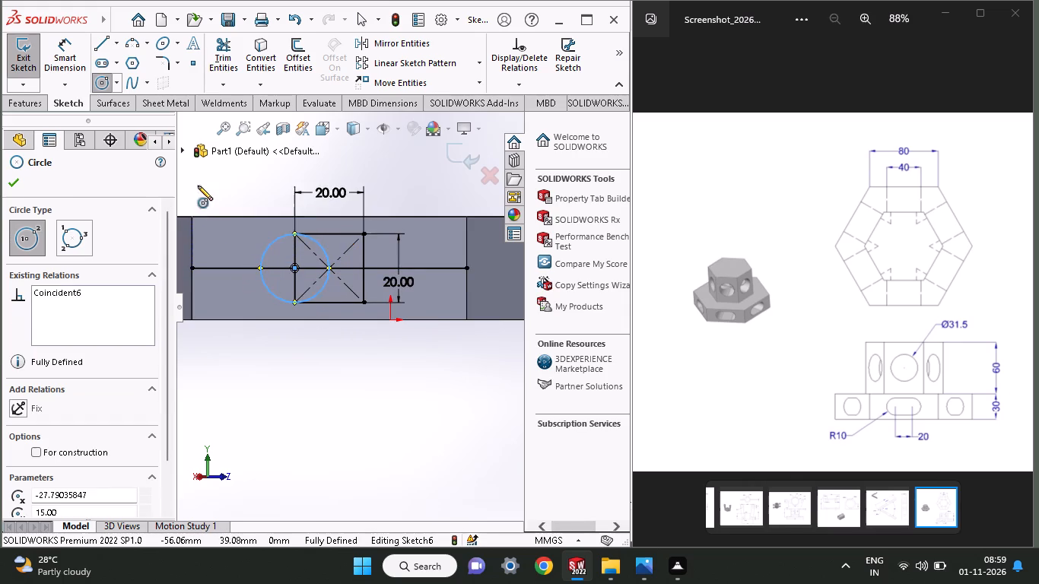
Sketch a second circle of 10 mm radius centred on the midpoint of the square's right edge, reaching its corners.
right_click(198, 186)
click(229, 199)
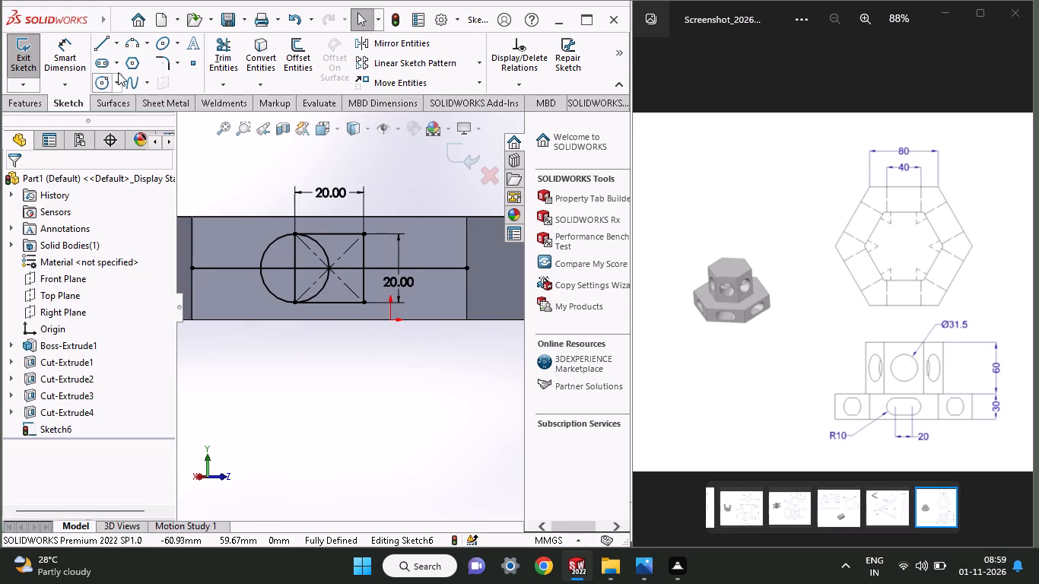
click(109, 88)
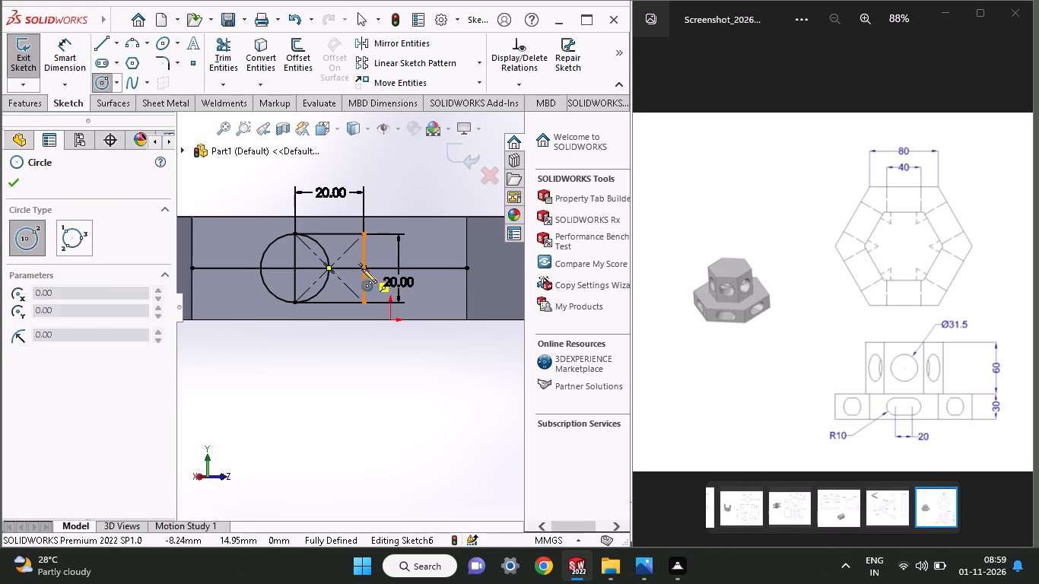
click(362, 268)
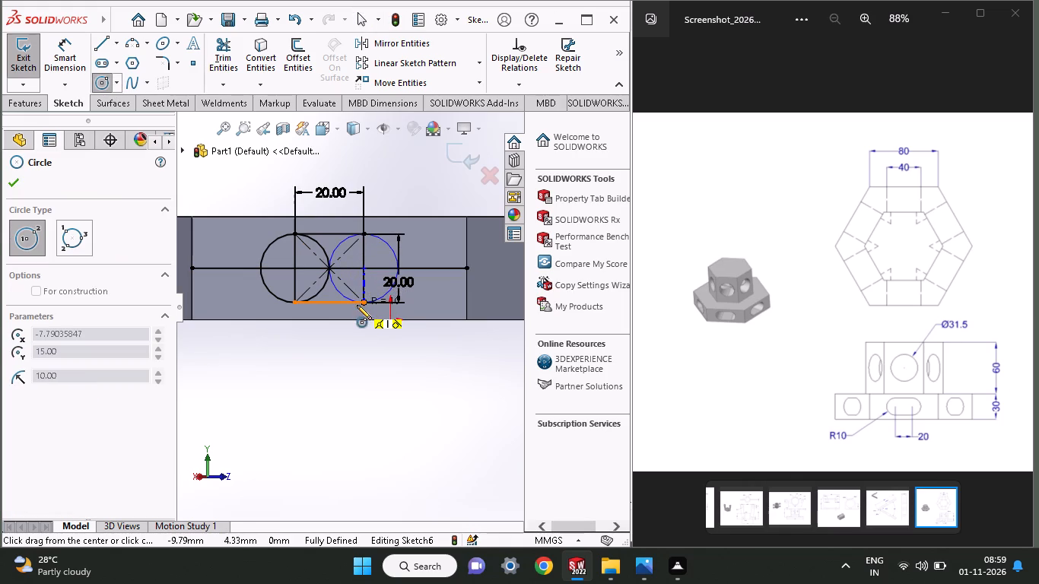
drag(363, 301, 364, 294)
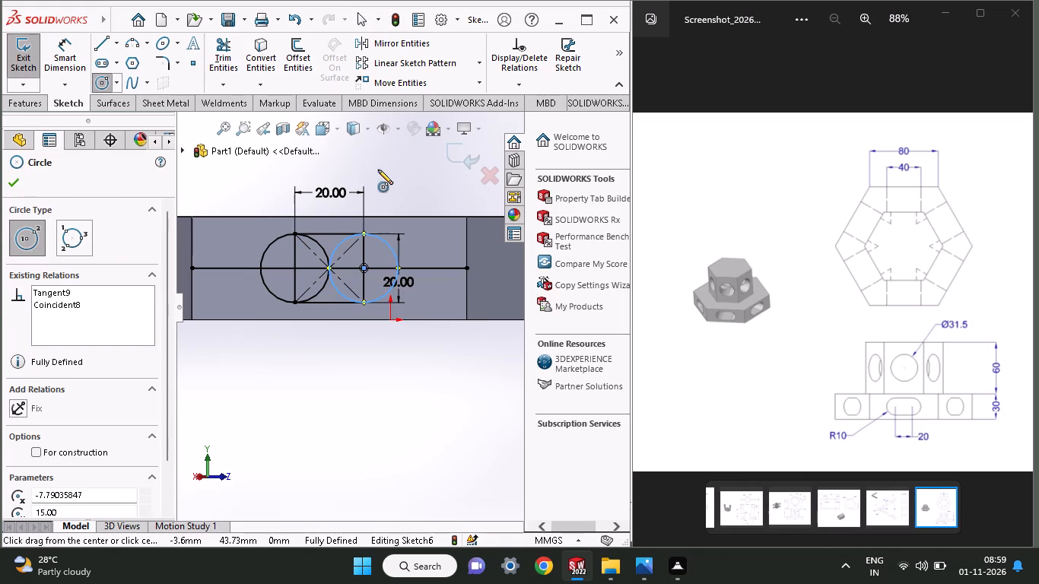
right_click(383, 173)
click(399, 183)
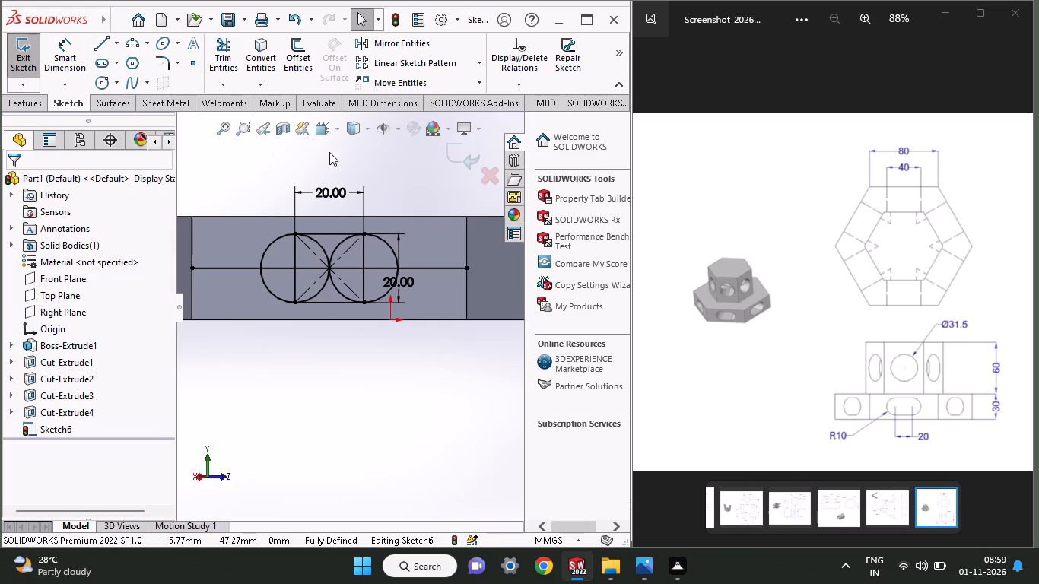
Trim the square's vertical sides, inner arcs, diagonals and horizontal line, leaving only the closed slot outline.
click(229, 65)
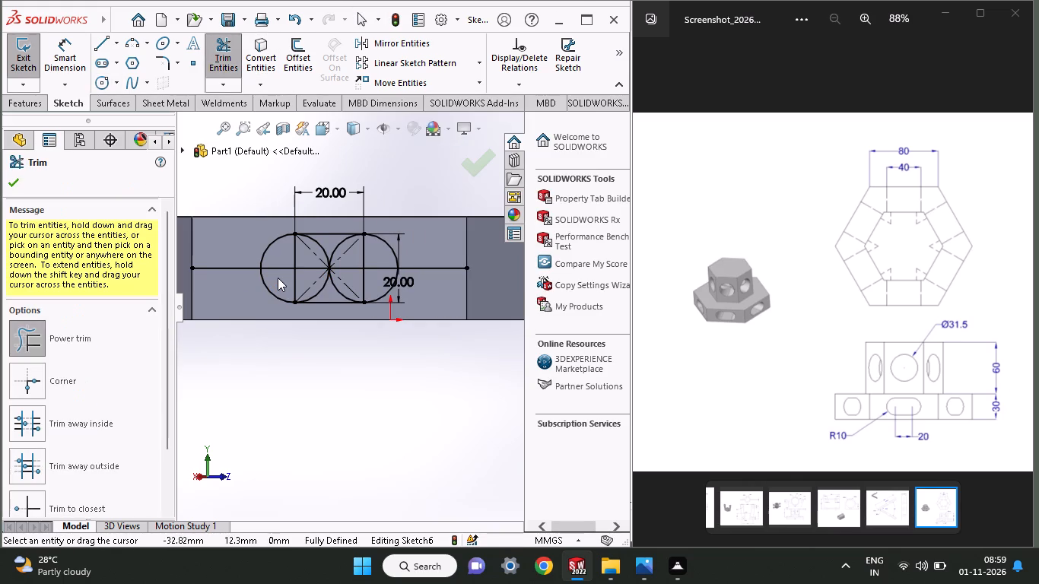
drag(278, 278, 313, 255)
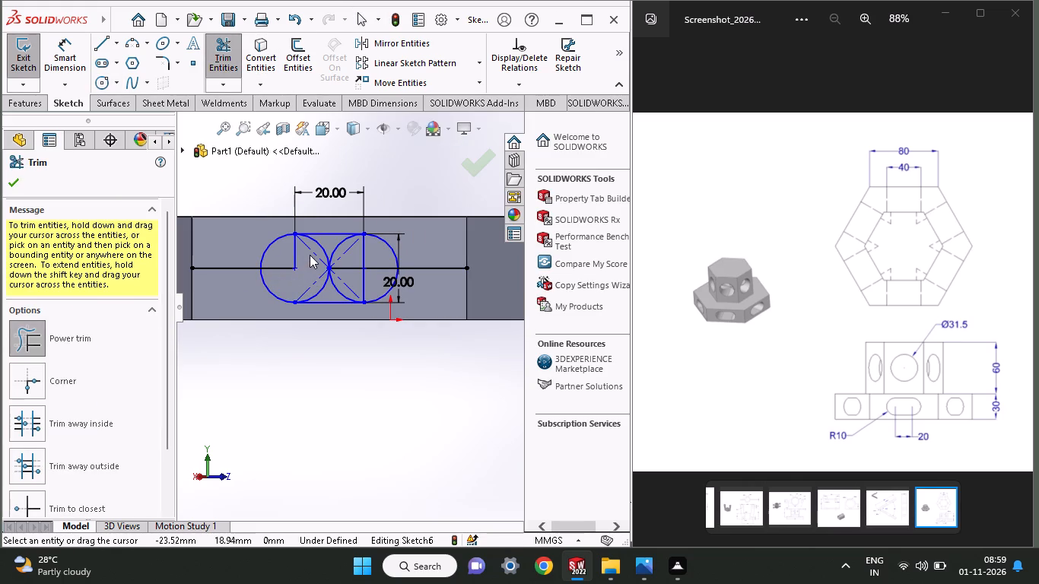
drag(310, 255, 272, 275)
drag(299, 266, 352, 281)
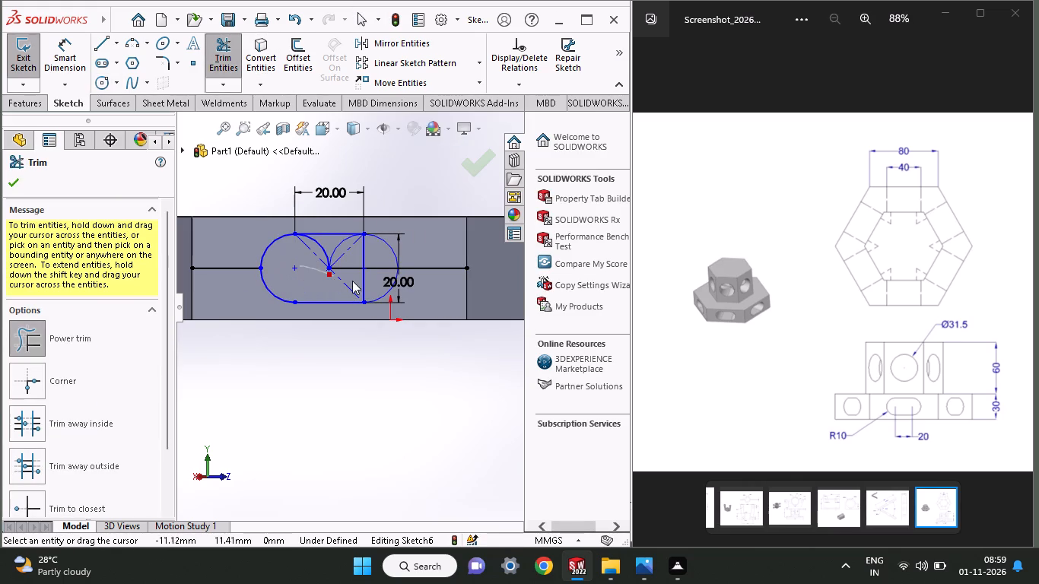
drag(352, 281, 323, 257)
drag(323, 257, 366, 293)
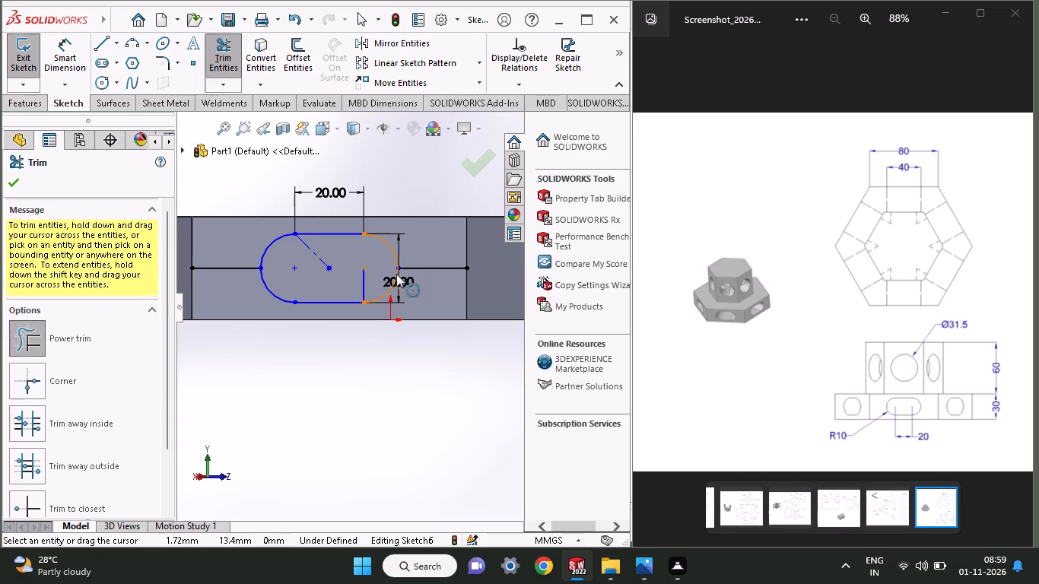
drag(373, 274, 326, 242)
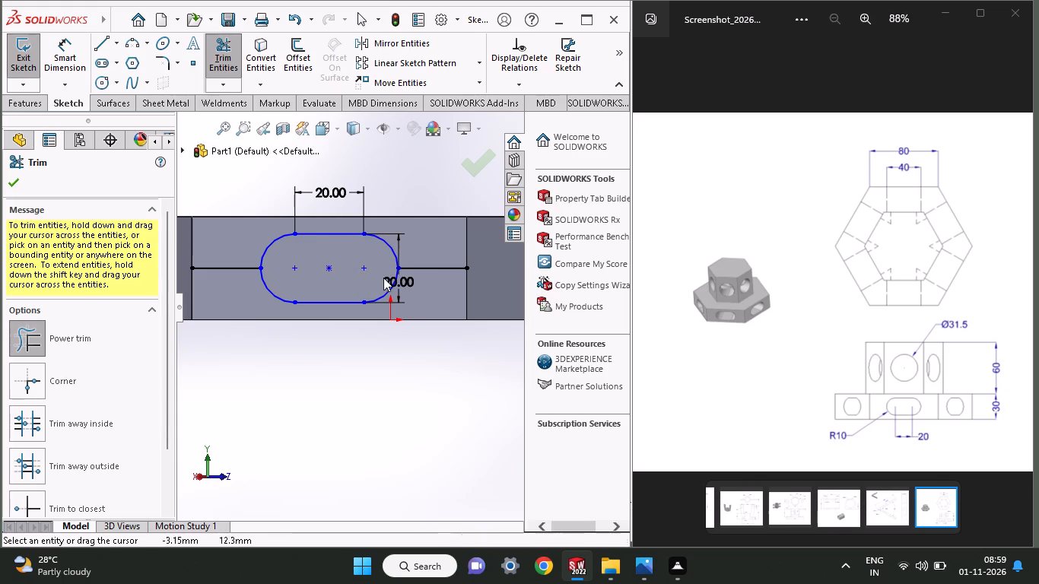
drag(422, 287, 422, 251)
drag(215, 290, 210, 235)
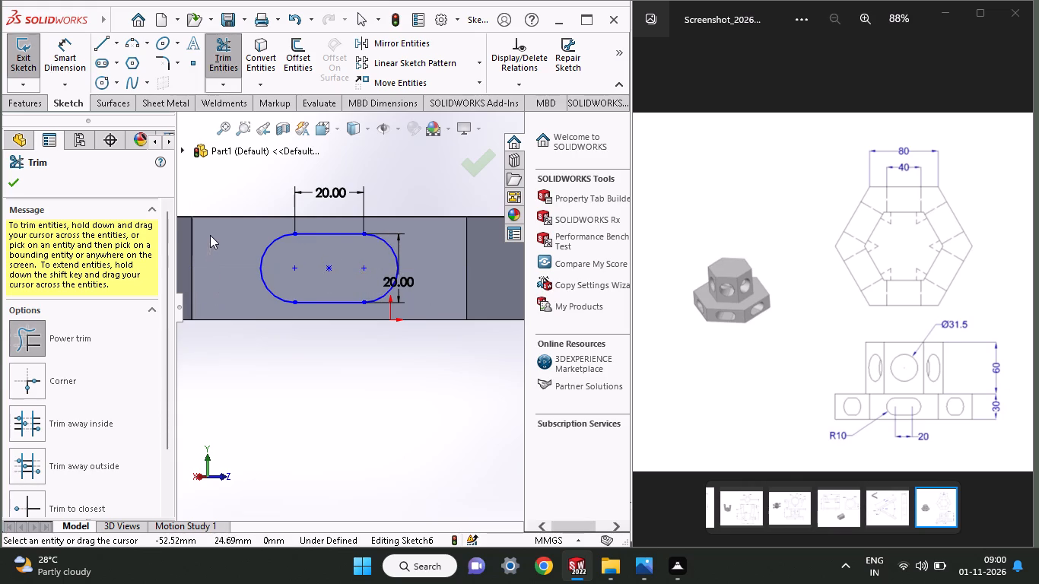
Cut-extrude the slot profile into the base with a blind depth of 52 mm.
click(18, 109)
click(212, 57)
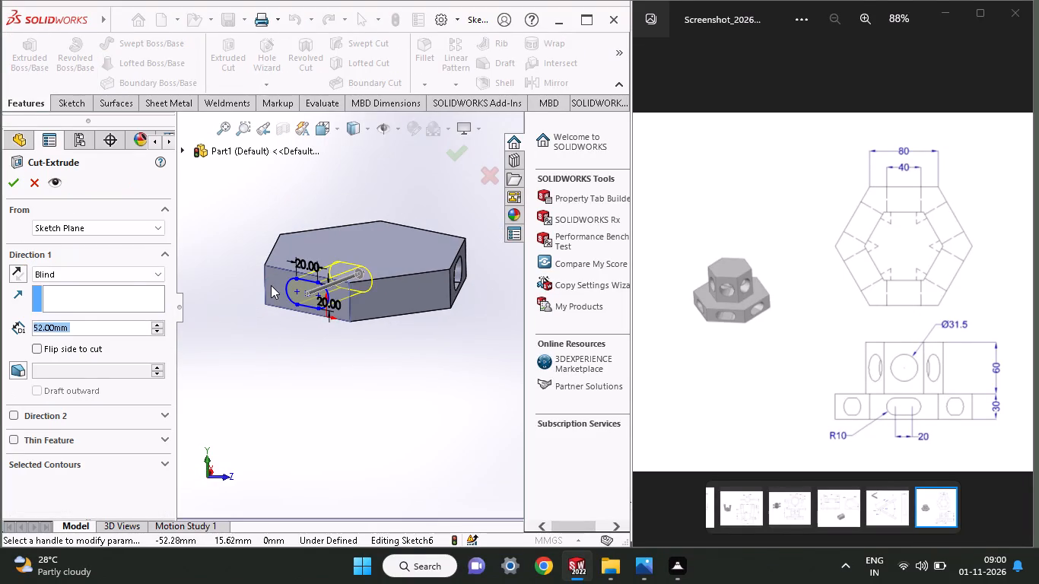
click(21, 182)
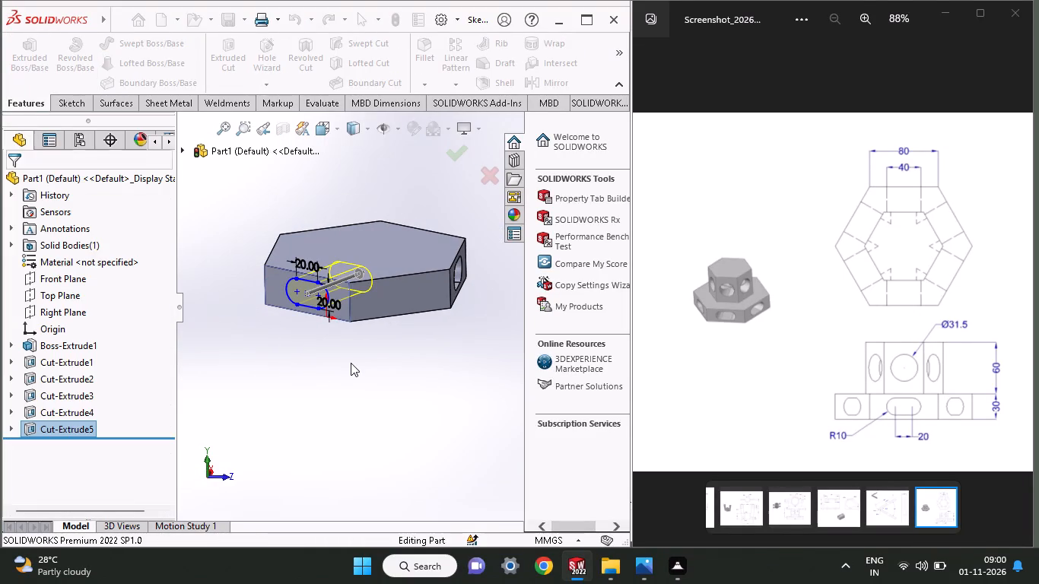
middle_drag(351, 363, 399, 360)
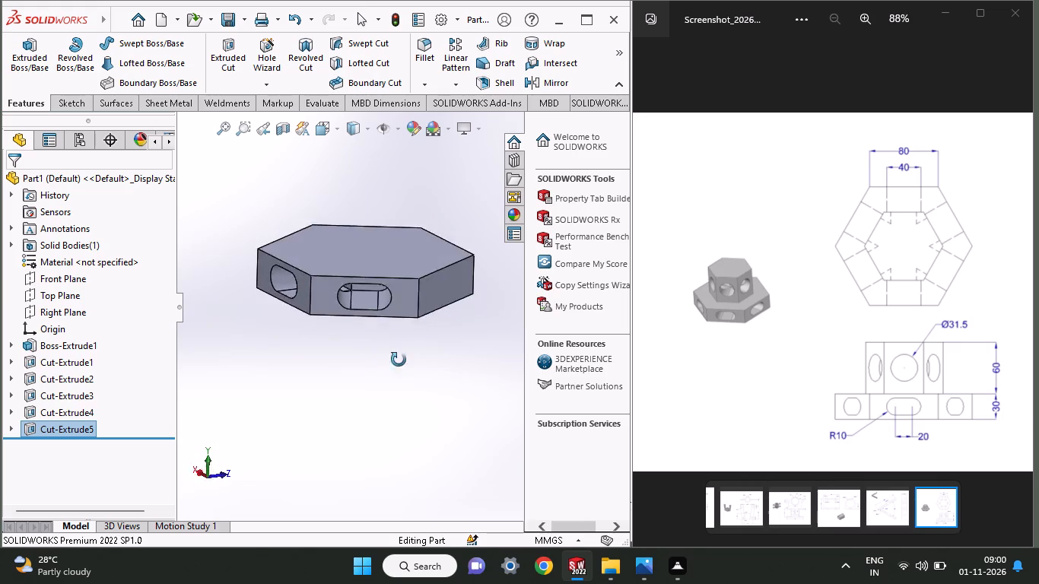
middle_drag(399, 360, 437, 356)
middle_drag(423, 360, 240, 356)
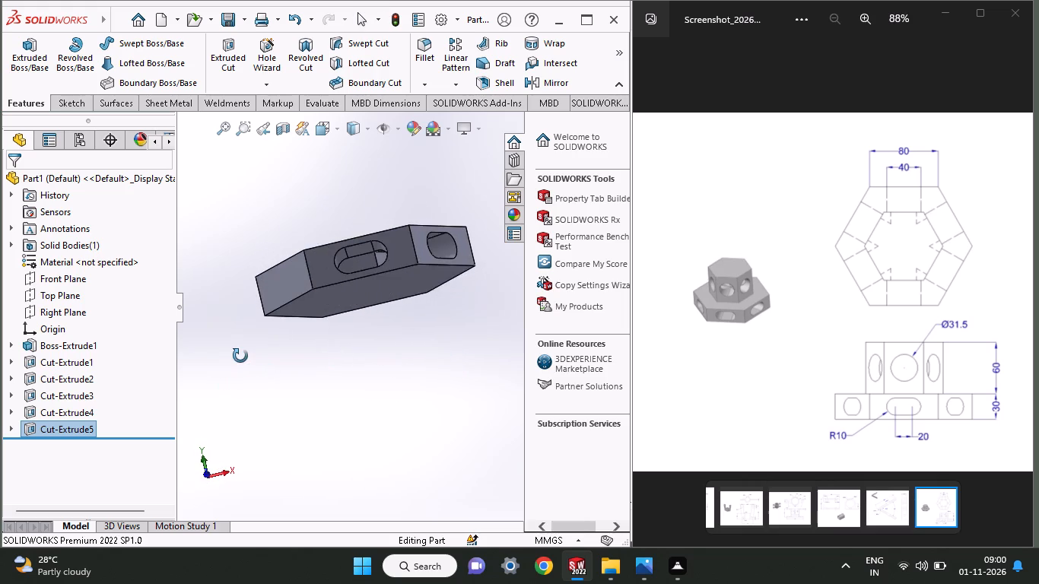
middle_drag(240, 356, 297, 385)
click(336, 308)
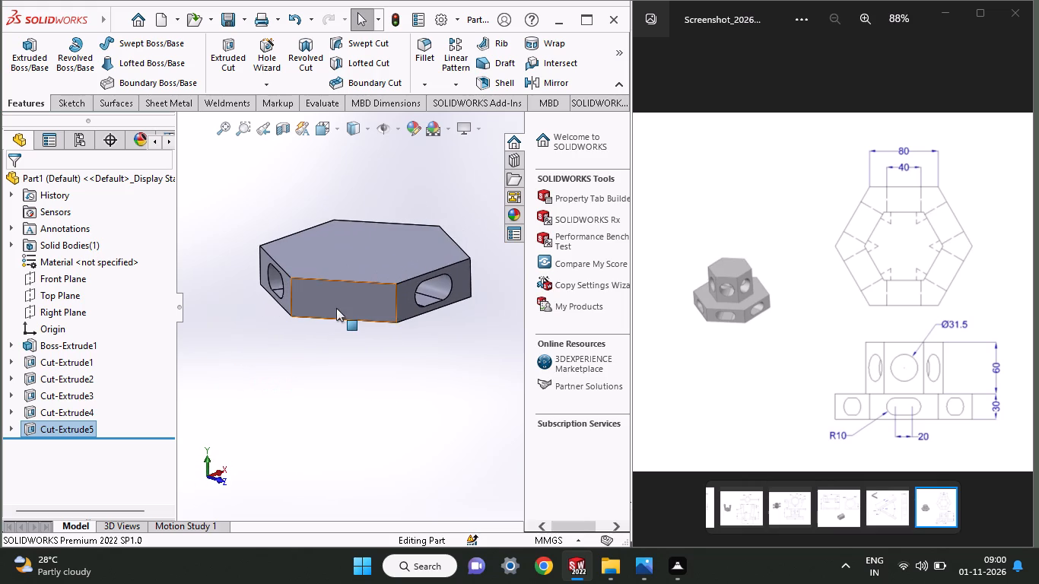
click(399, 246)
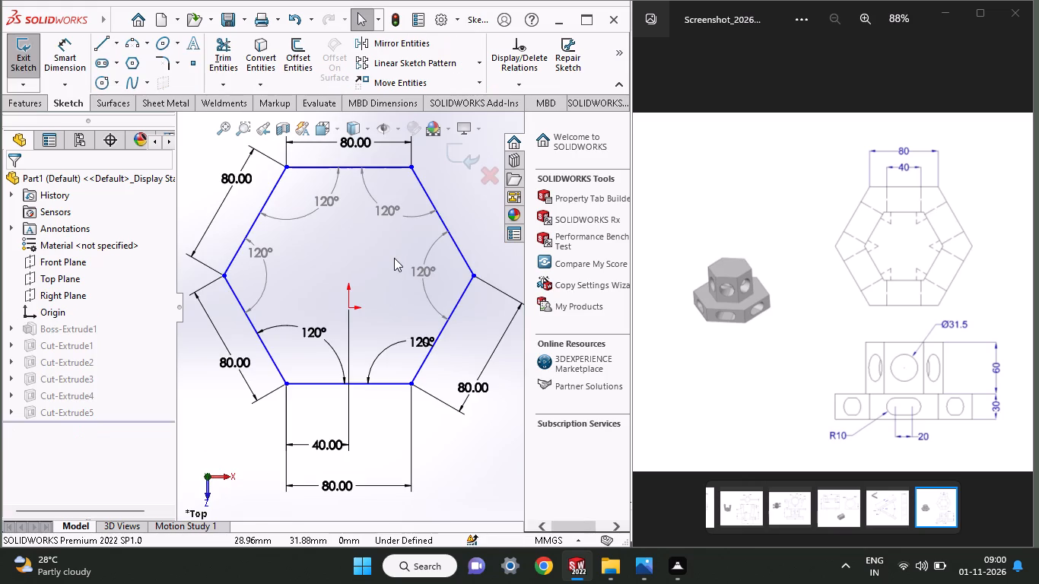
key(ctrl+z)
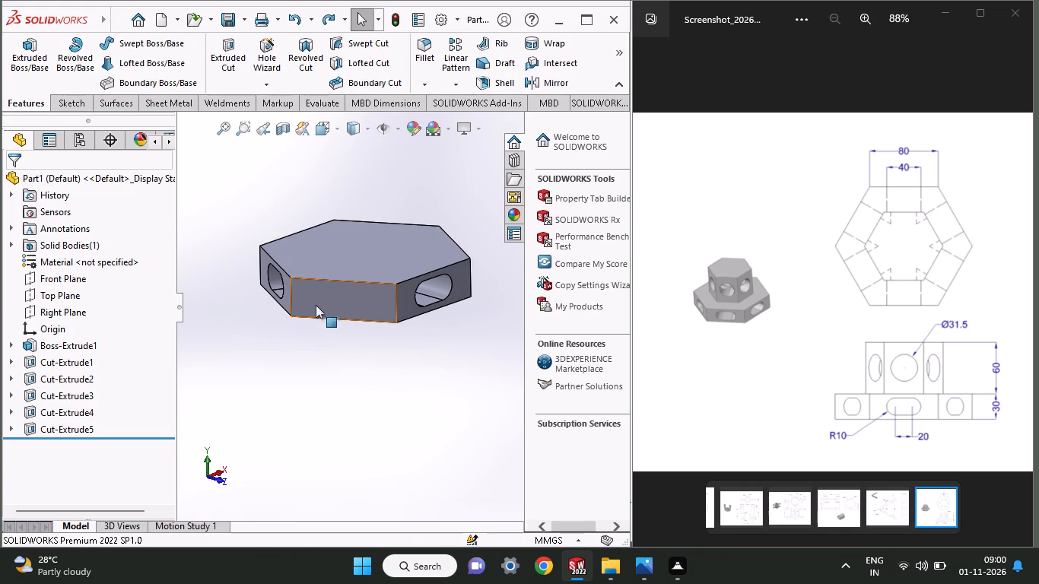
Start a sketch on the base's remaining uncut side face and draw a horizontal line about 80 mm long joining its vertical edges' midpoints.
click(317, 295)
click(391, 255)
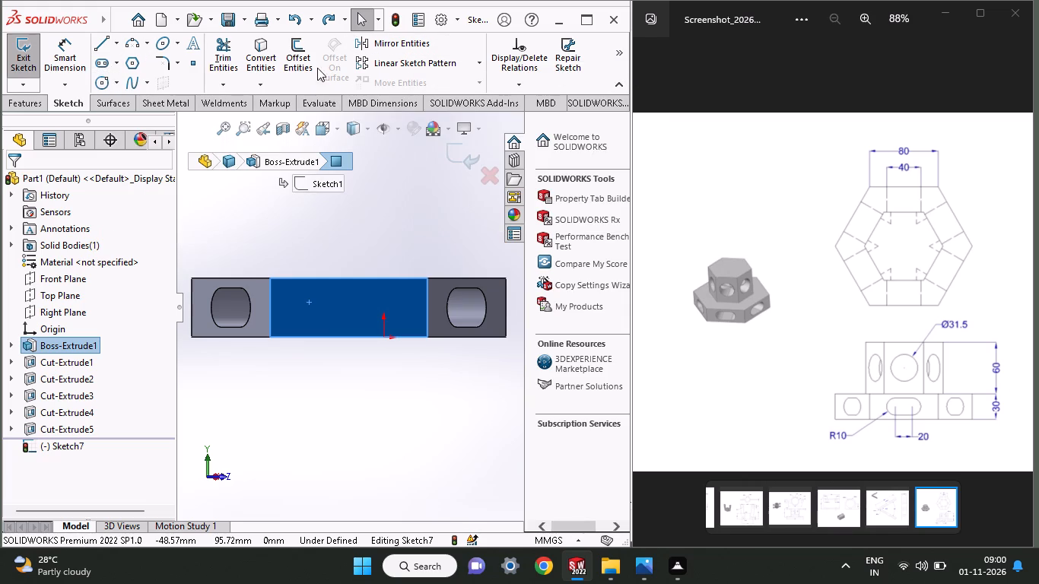
click(105, 49)
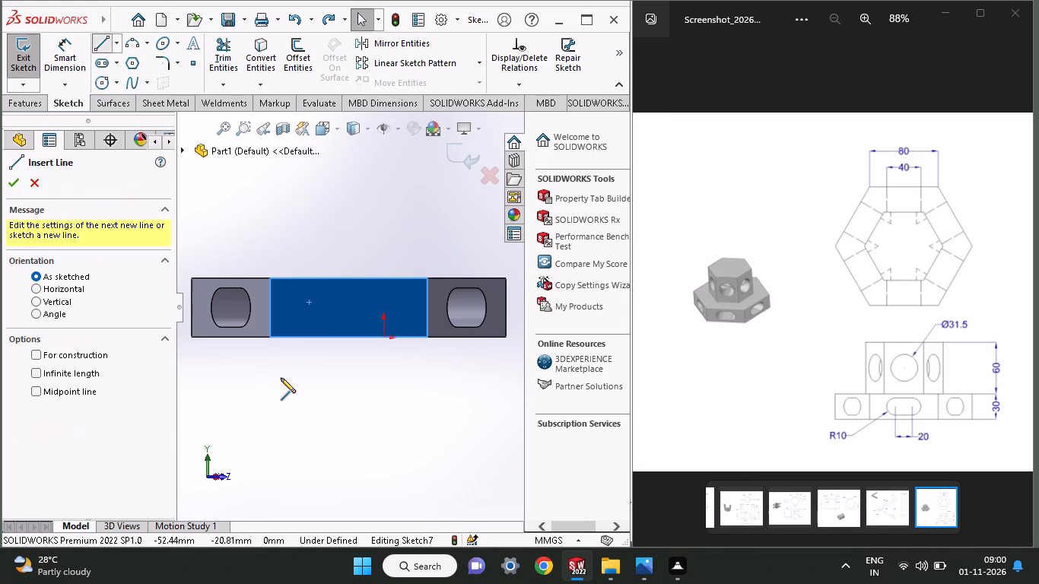
click(272, 306)
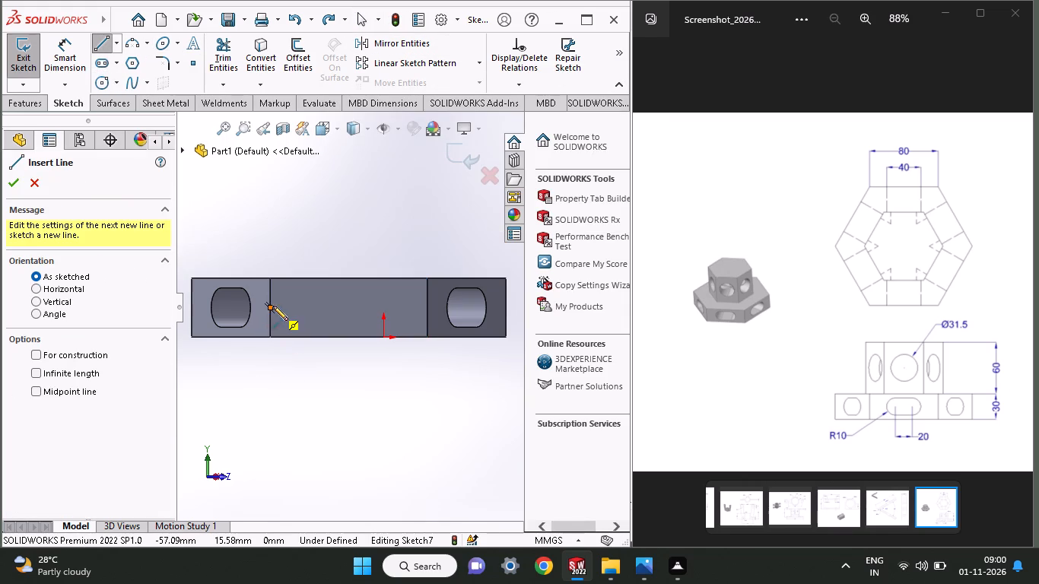
click(426, 308)
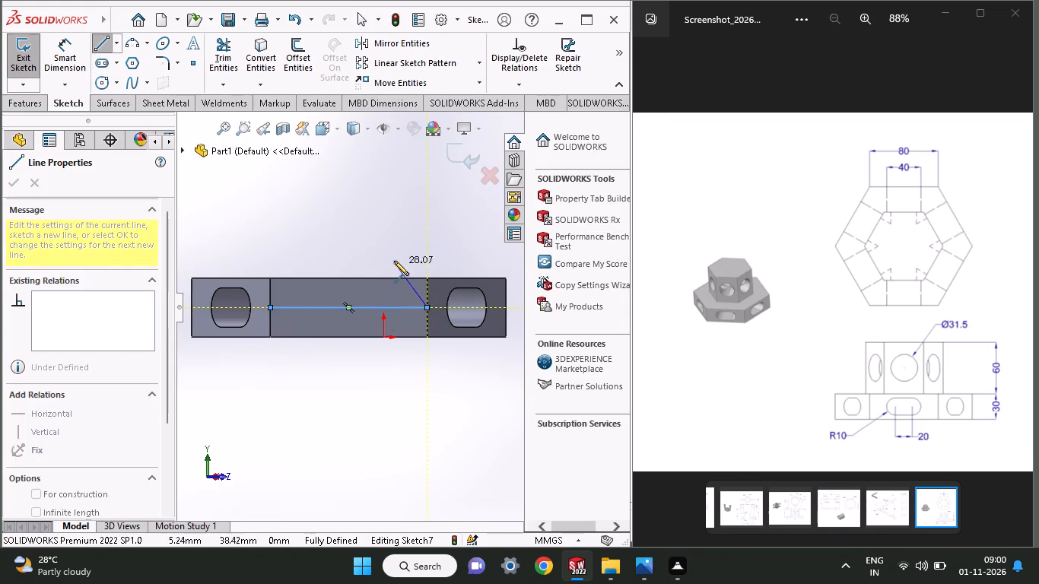
right_click(396, 249)
click(419, 260)
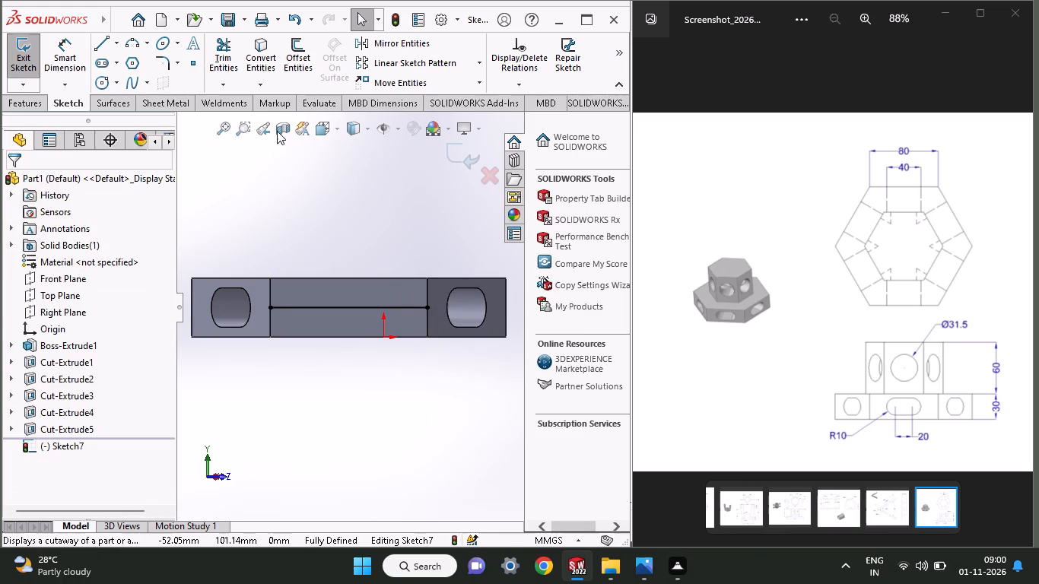
Sketch a centre rectangle about 23.6 by 15.9 mm, centred on the horizontal line's midpoint.
click(615, 60)
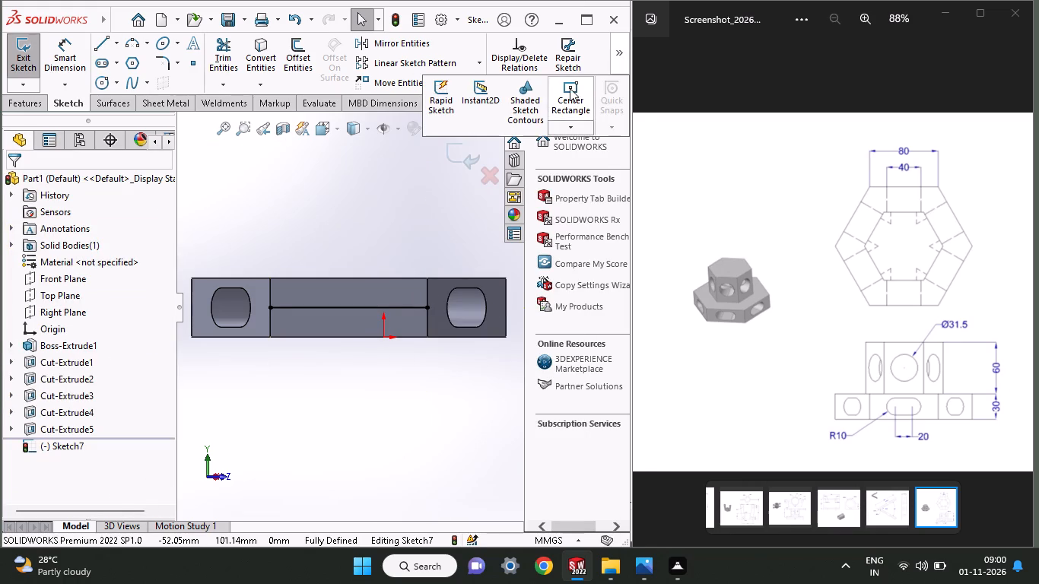
click(571, 87)
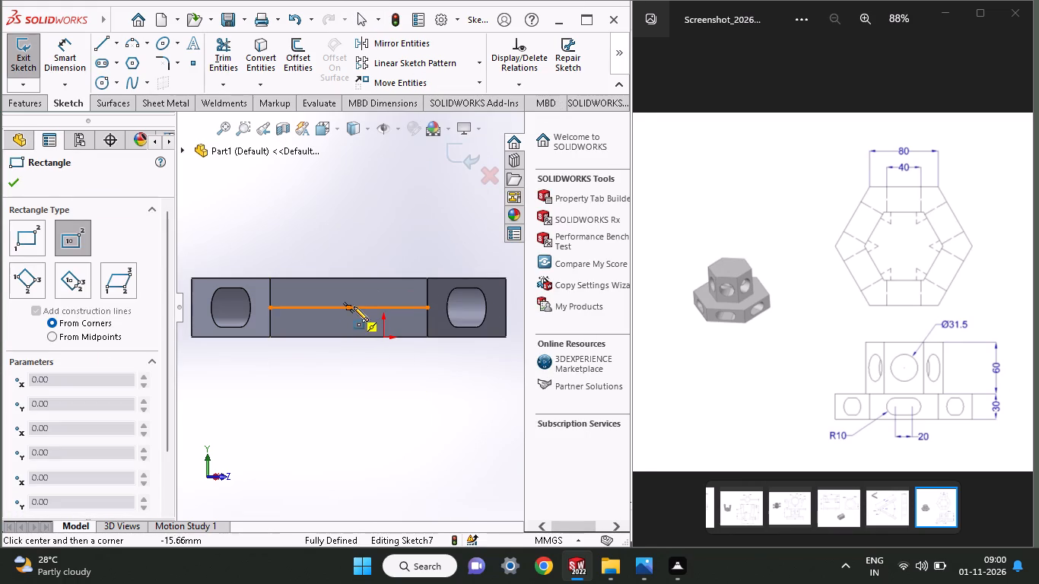
click(347, 306)
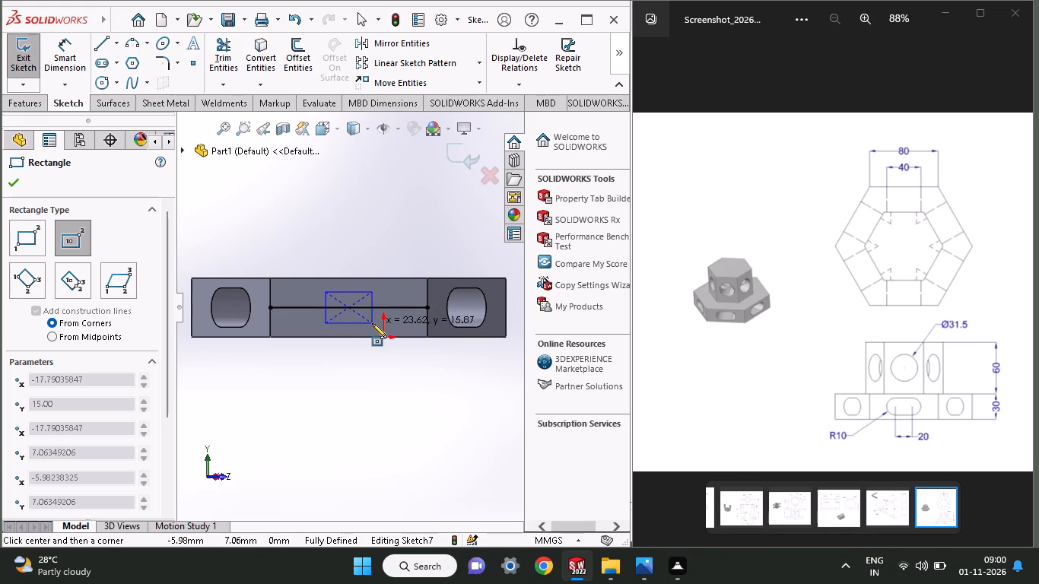
click(372, 323)
Dimension the rectangle's width and height to 20 mm each.
click(68, 57)
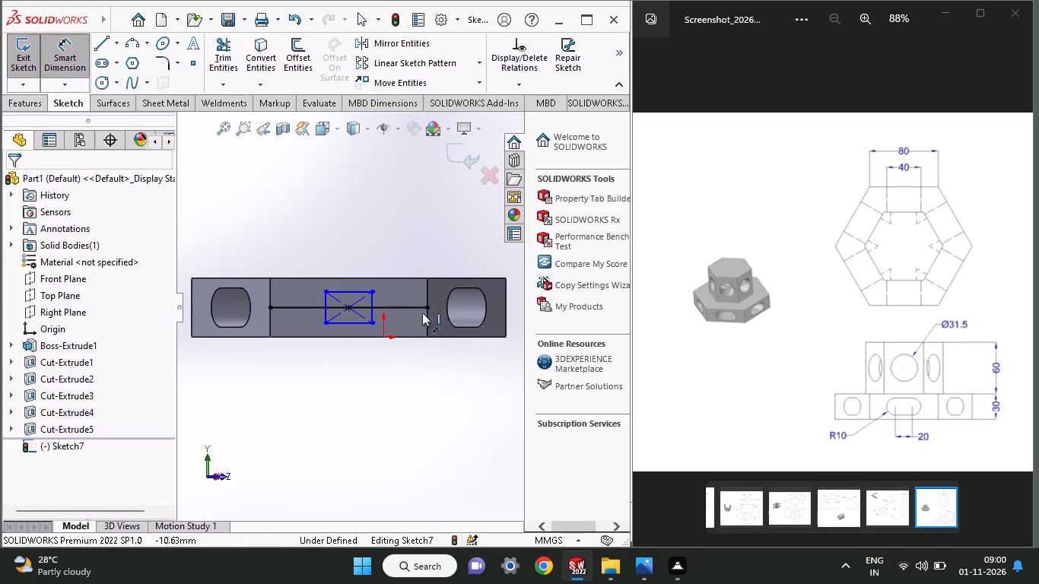
click(354, 293)
click(371, 245)
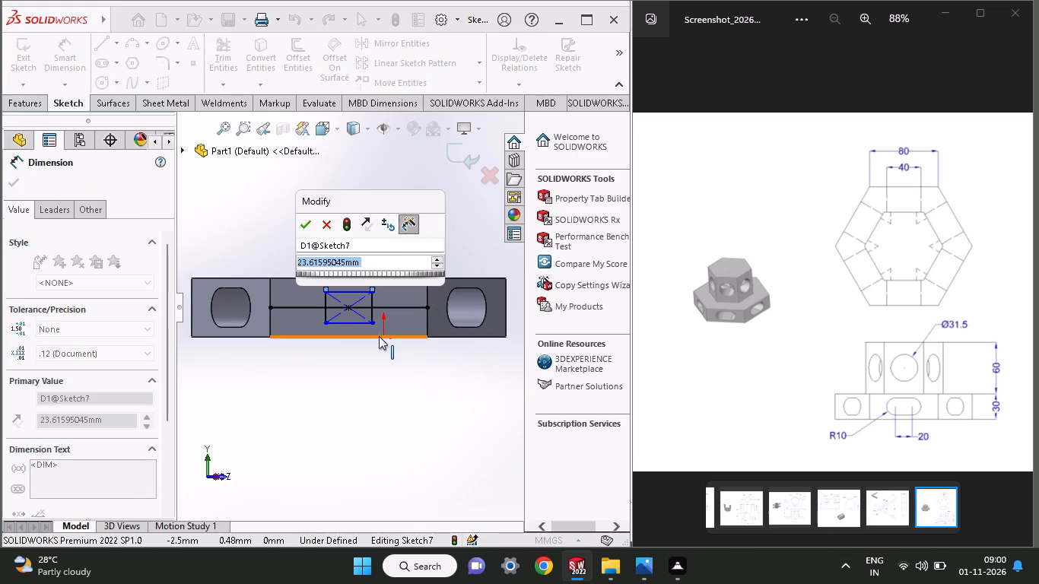
text(20)
key(Return)
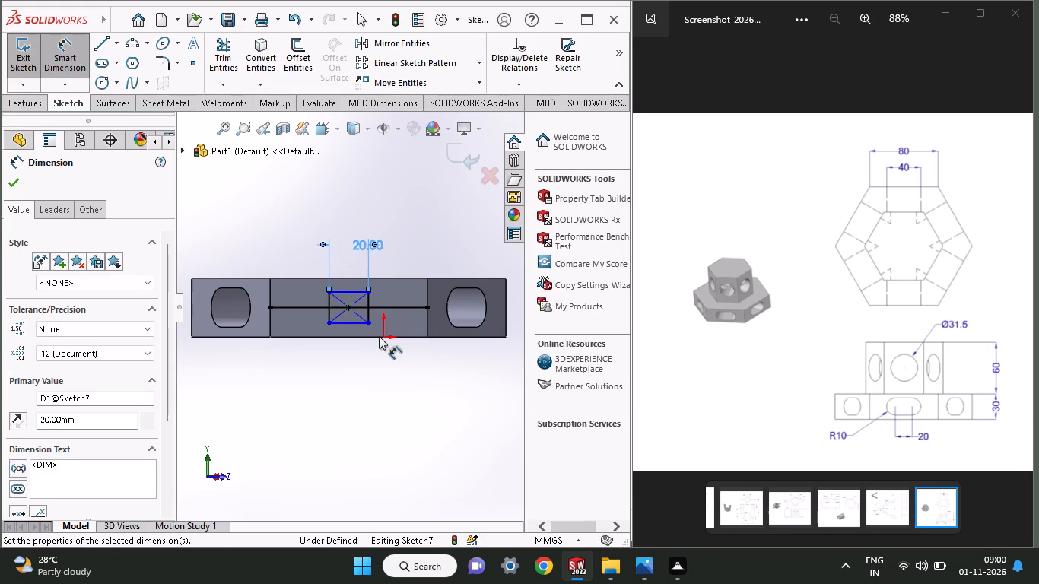
click(327, 316)
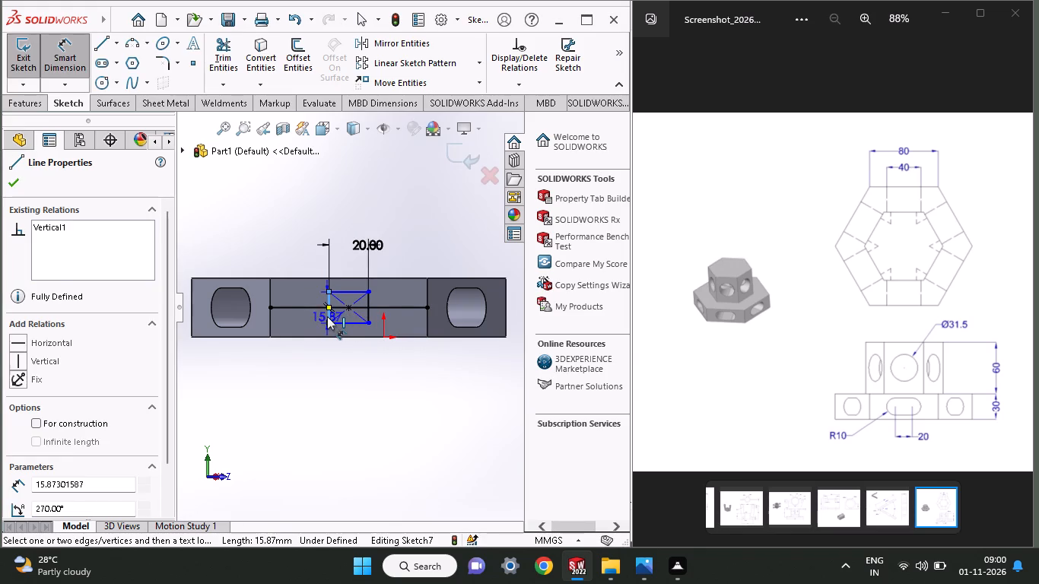
click(301, 319)
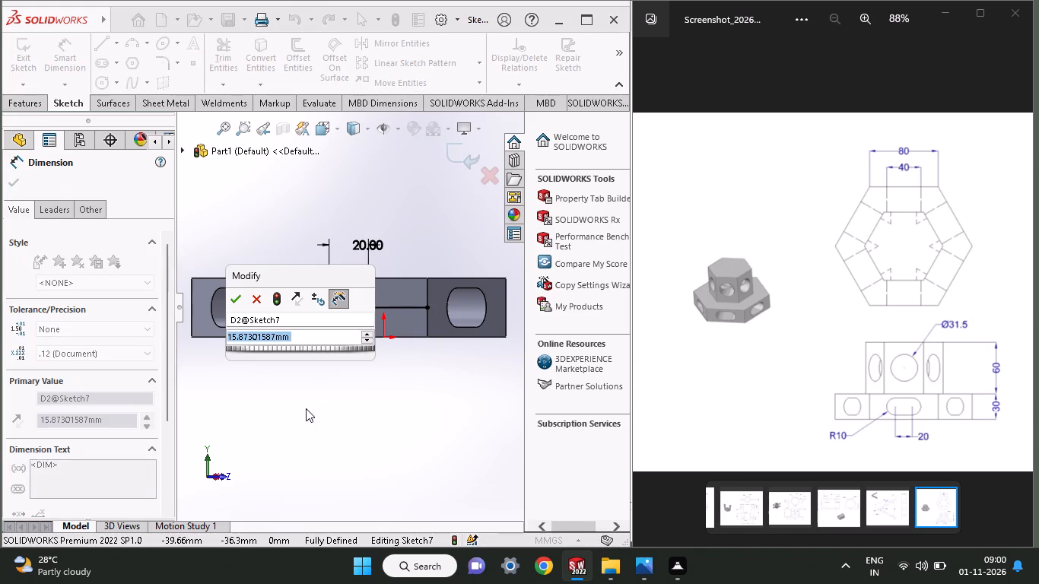
text(20)
key(Return)
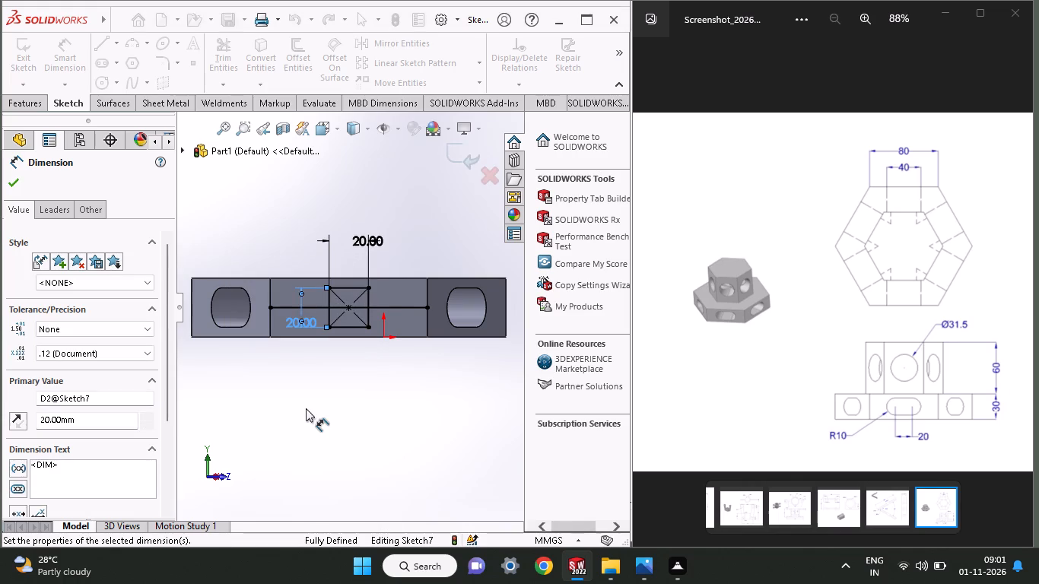
click(14, 187)
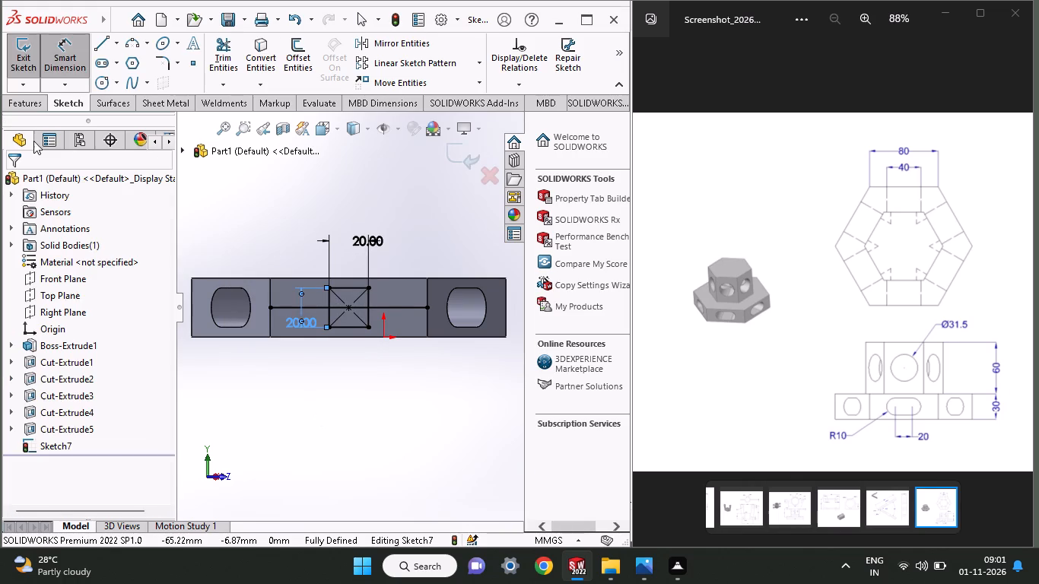
Sketch circles about 20 and 20.7 mm in diameter, centred on the midpoints of the rectangle's two vertical sides.
click(96, 87)
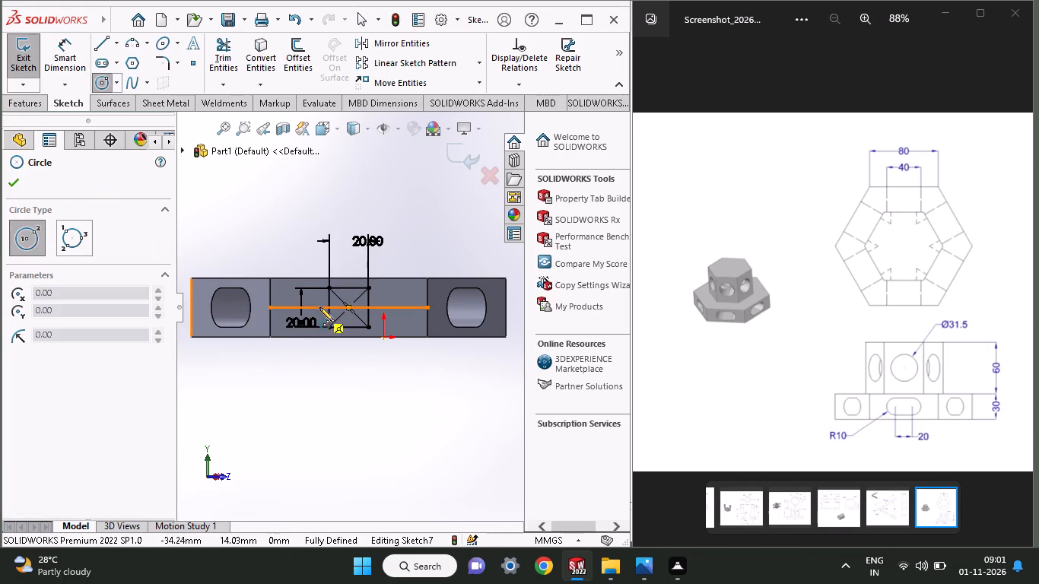
click(367, 306)
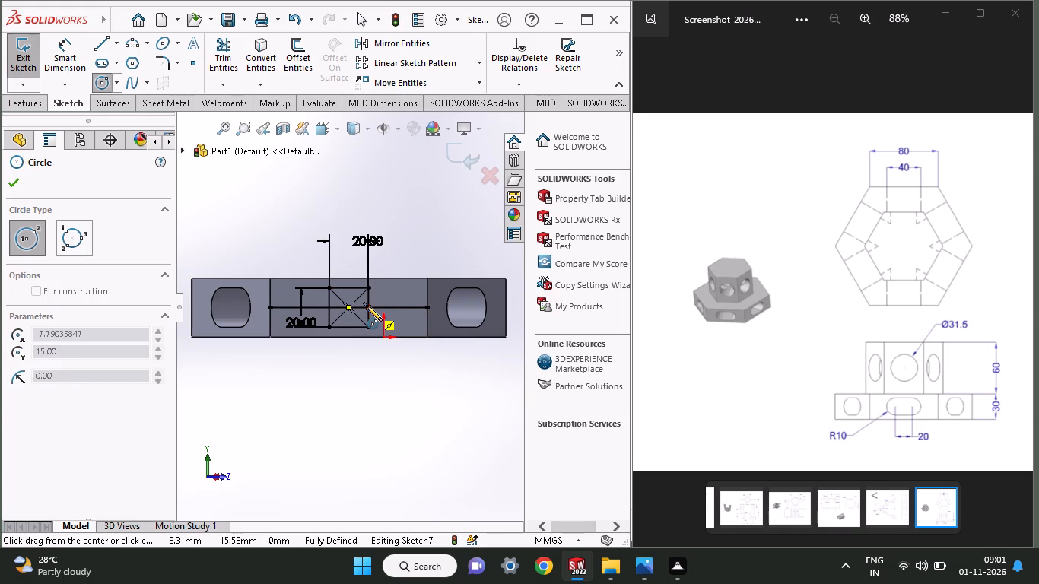
click(371, 330)
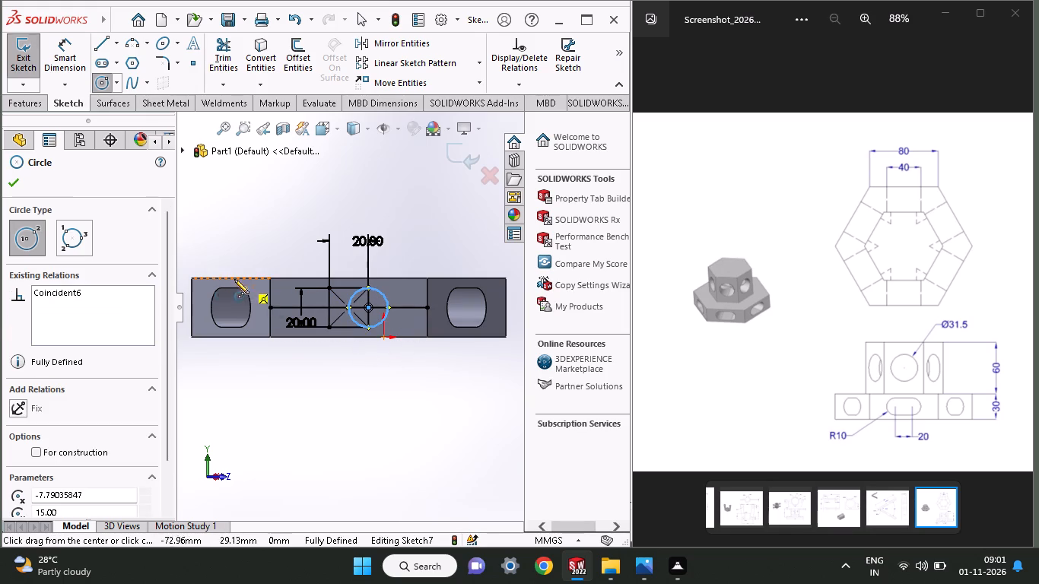
click(327, 307)
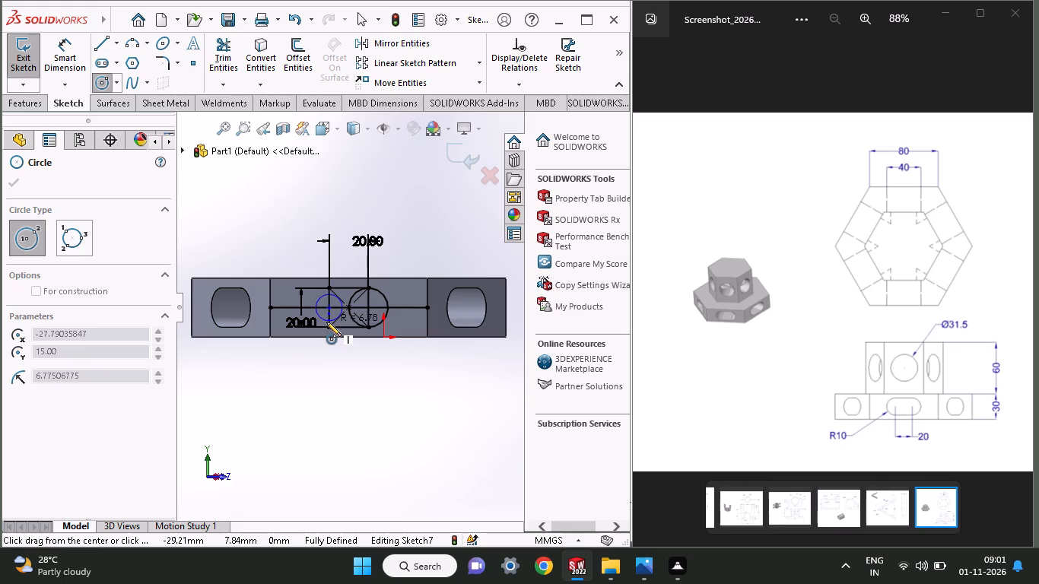
click(324, 324)
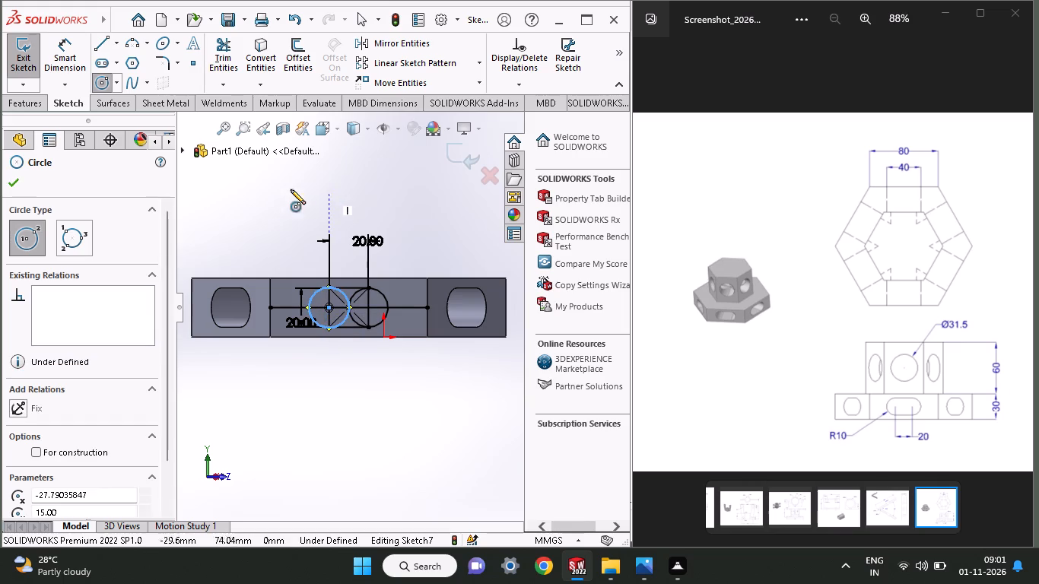
right_click(253, 199)
click(265, 207)
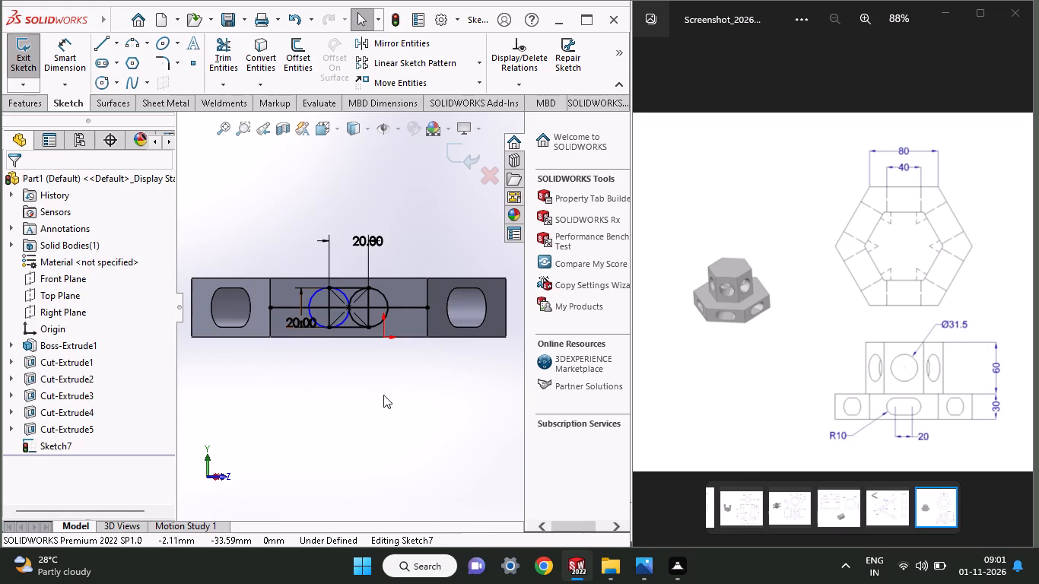
Dimension the under-defined circle's diameter to 20 mm.
ctrl+scroll(245, 122, down, 5)
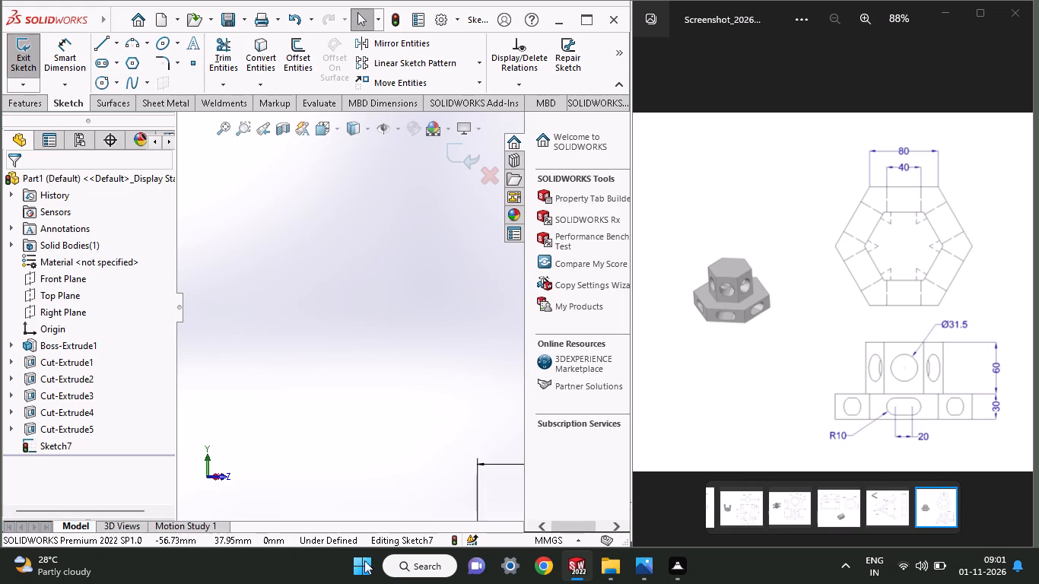
ctrl+scroll(462, 450, up, 9)
ctrl+scroll(427, 342, down, 5)
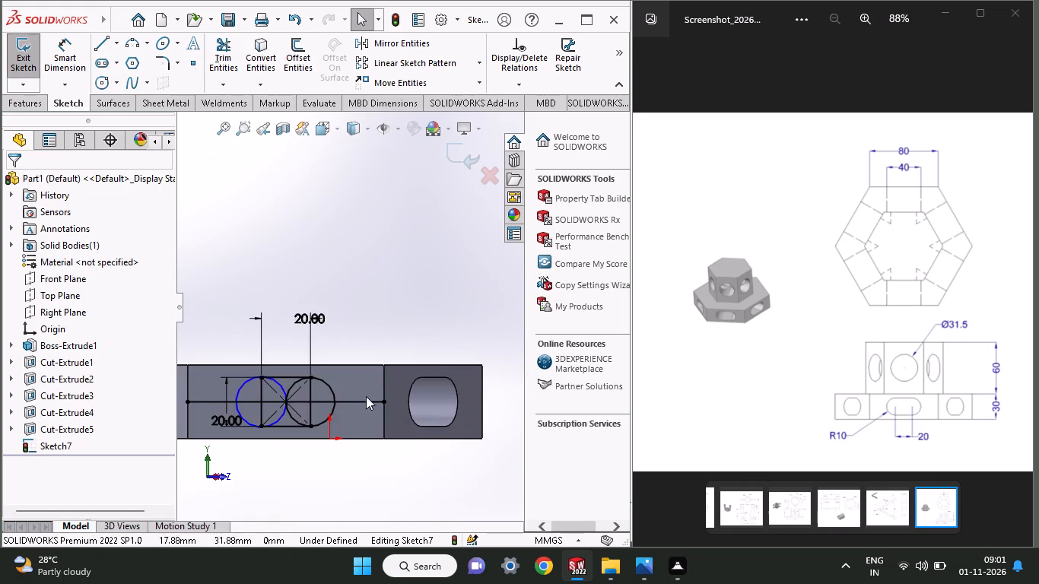
ctrl+scroll(270, 437, down, 5)
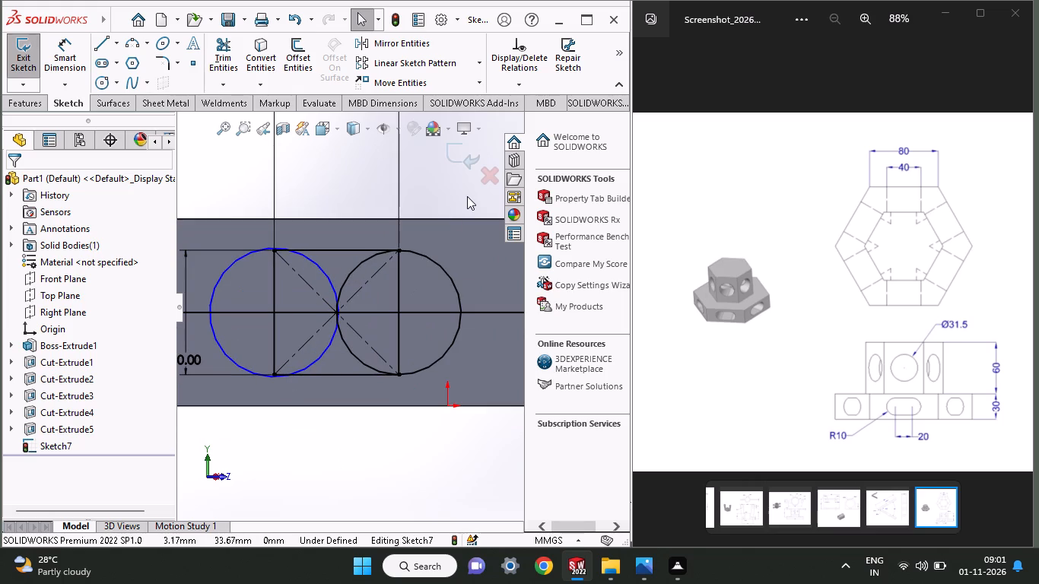
click(80, 71)
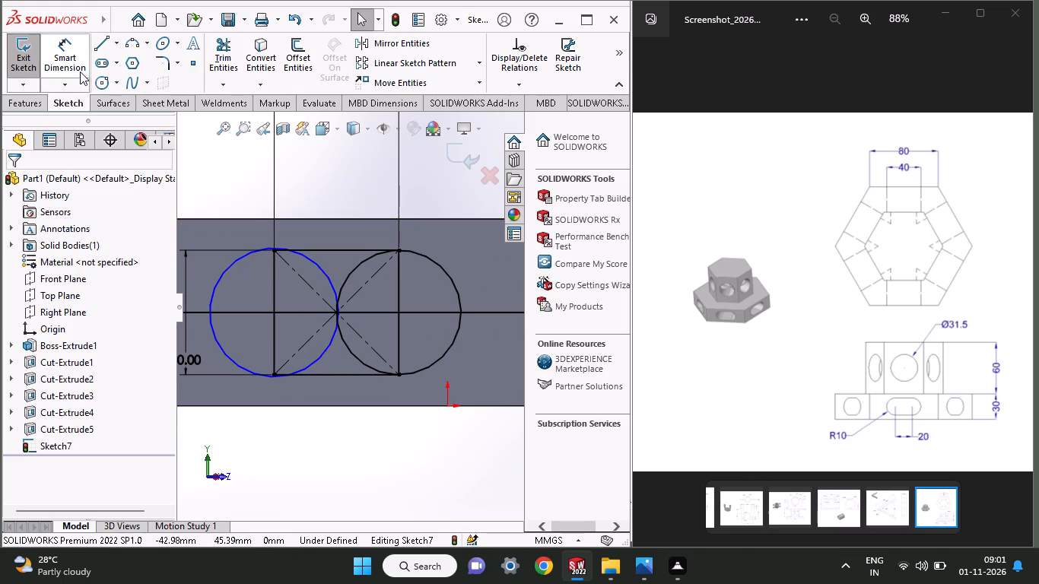
click(223, 357)
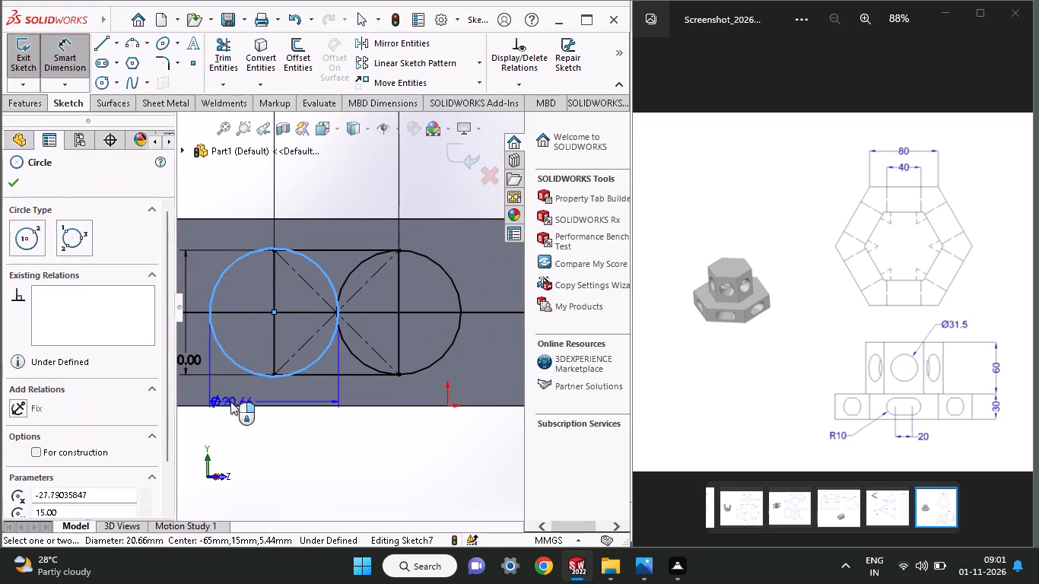
click(230, 401)
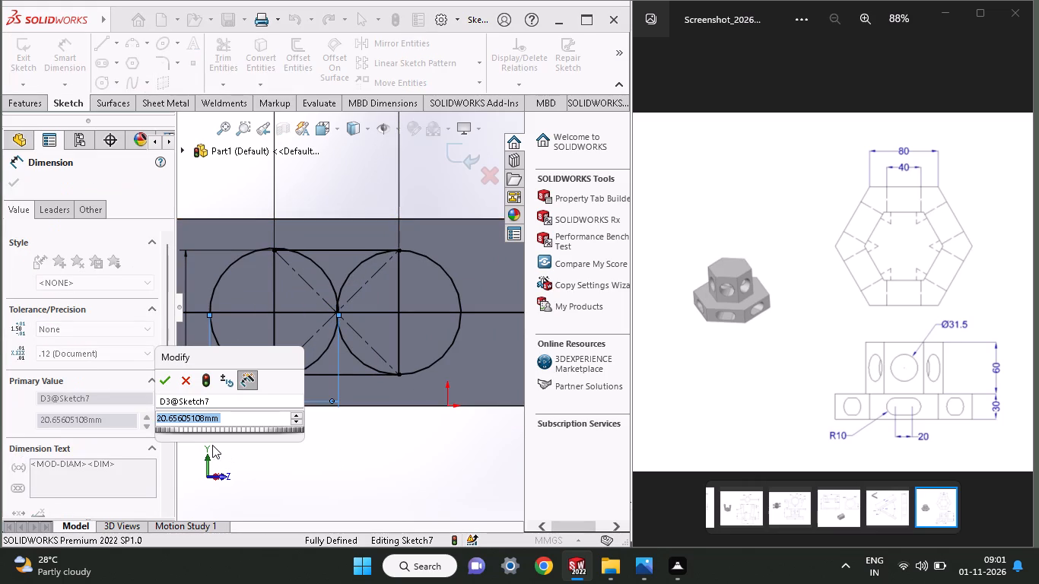
text(20)
key(Return)
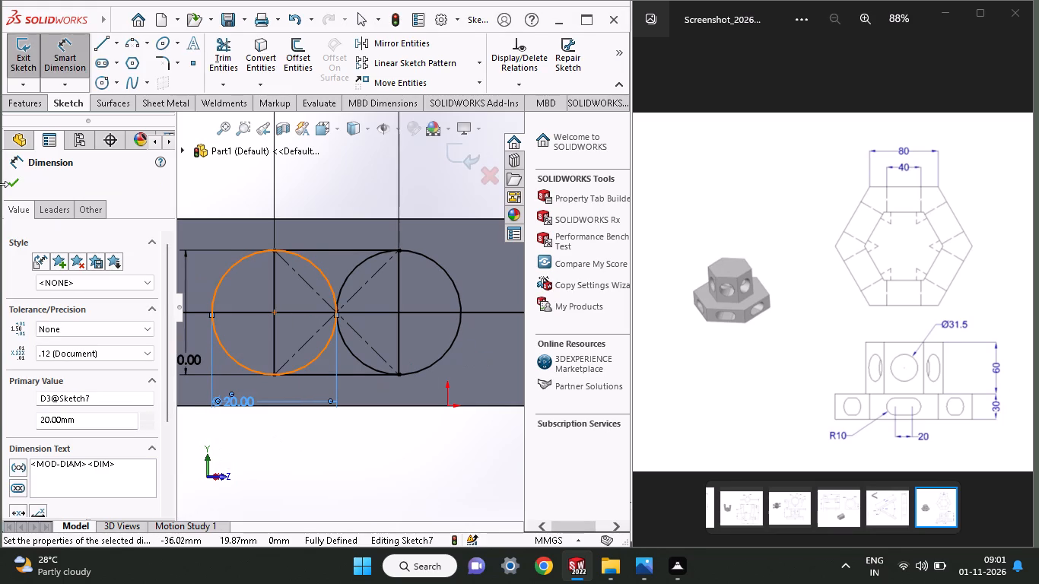
click(21, 189)
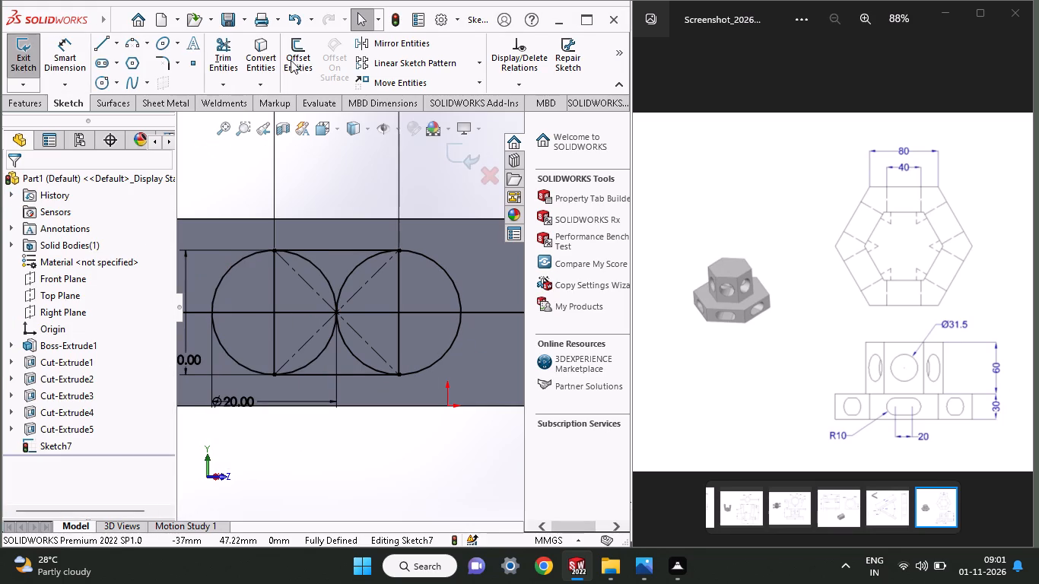
Trim away the rectangle's vertical sides, diagonals, inner circle arcs and centre line segments inside the slot outline.
click(221, 57)
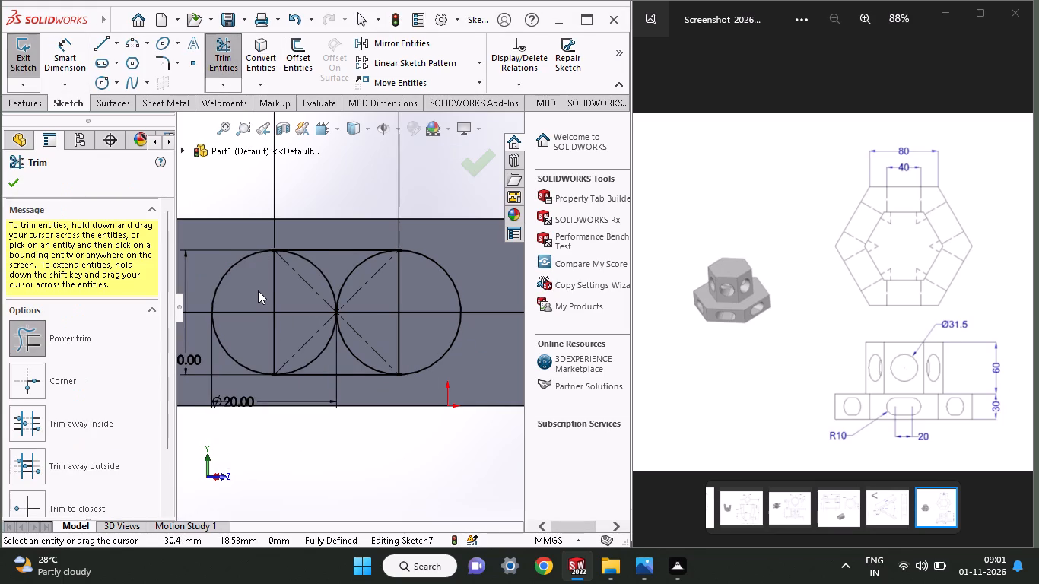
drag(256, 290, 300, 278)
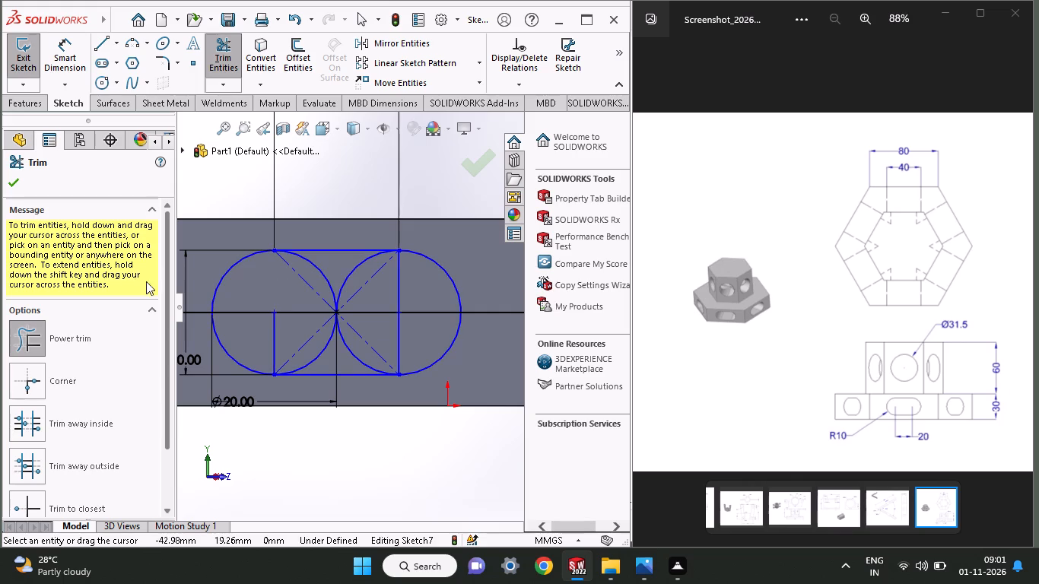
click(5, 179)
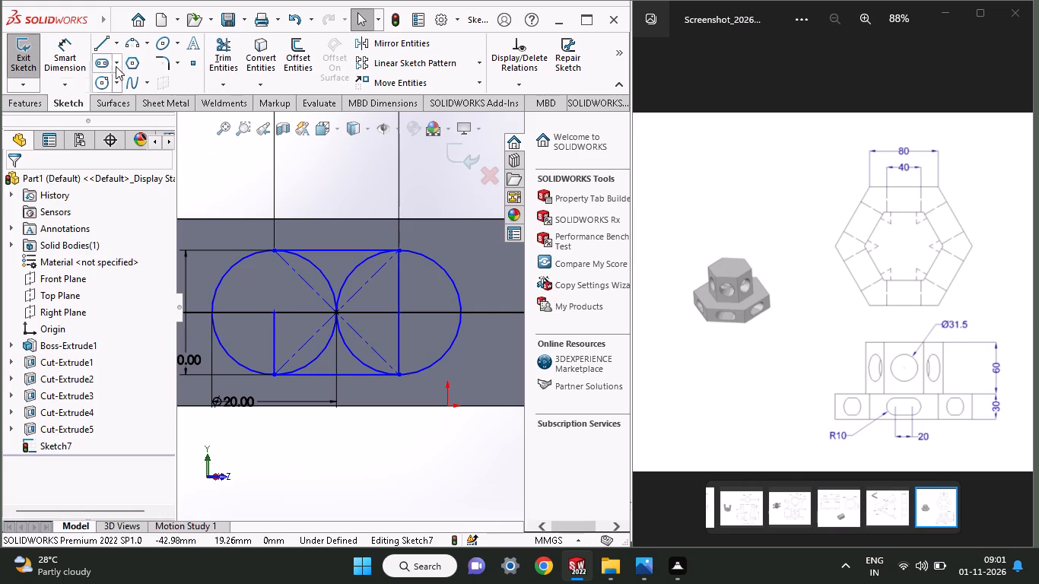
click(214, 56)
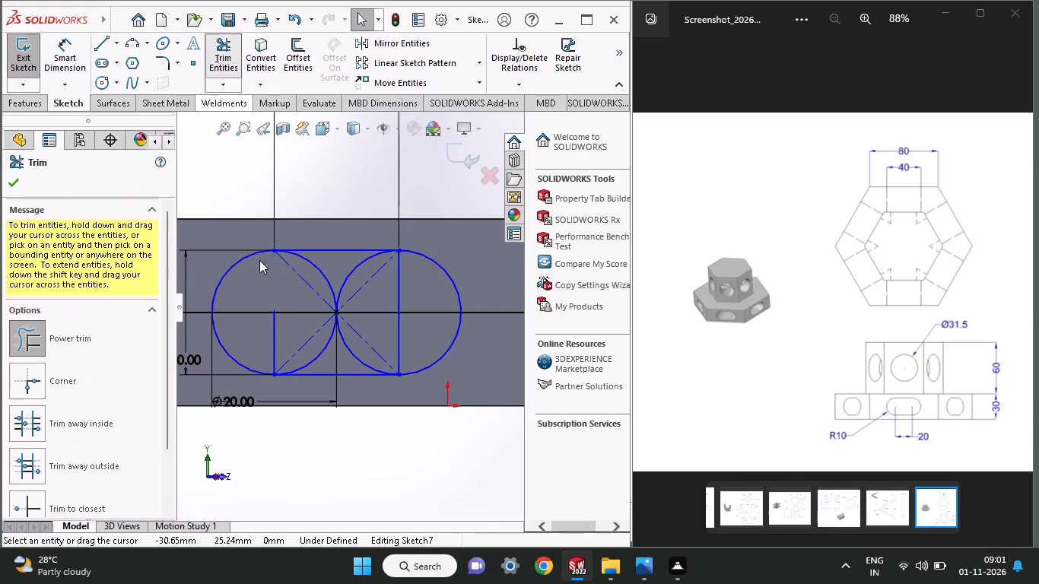
drag(264, 296, 275, 348)
drag(275, 348, 299, 316)
drag(299, 316, 301, 304)
drag(297, 330, 311, 309)
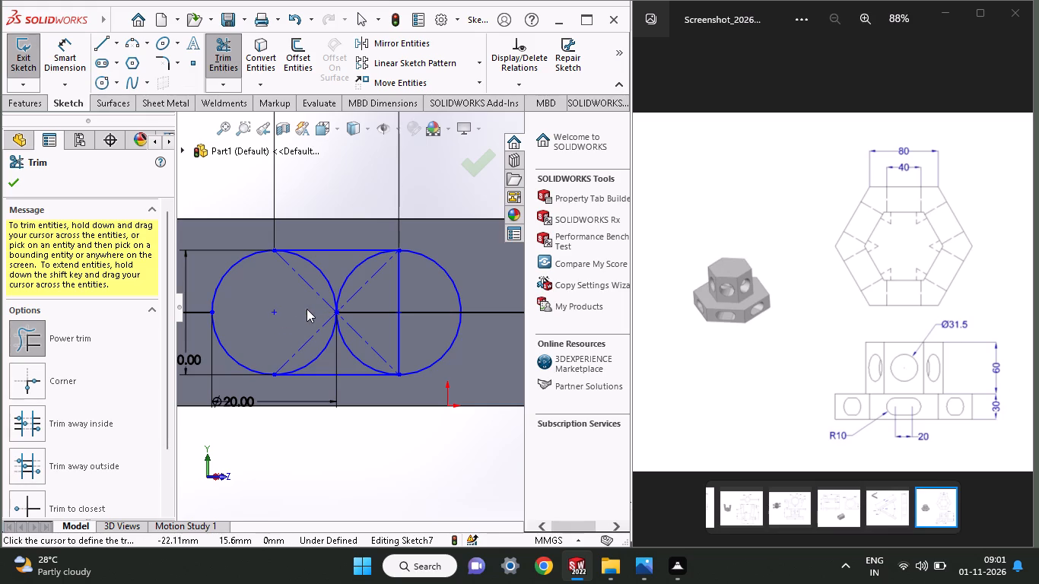
drag(287, 302, 316, 264)
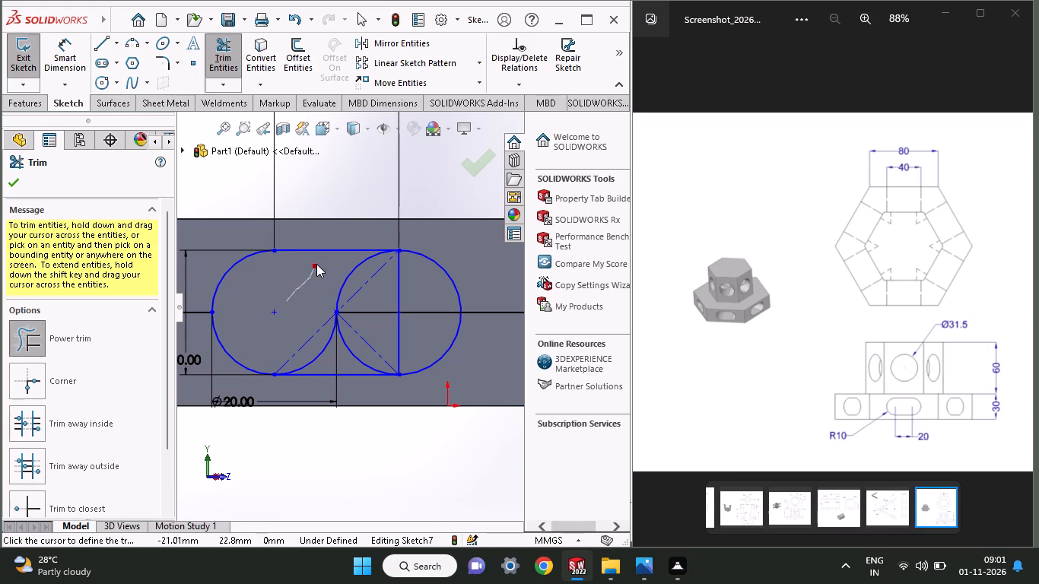
drag(316, 264, 316, 265)
drag(291, 306, 320, 360)
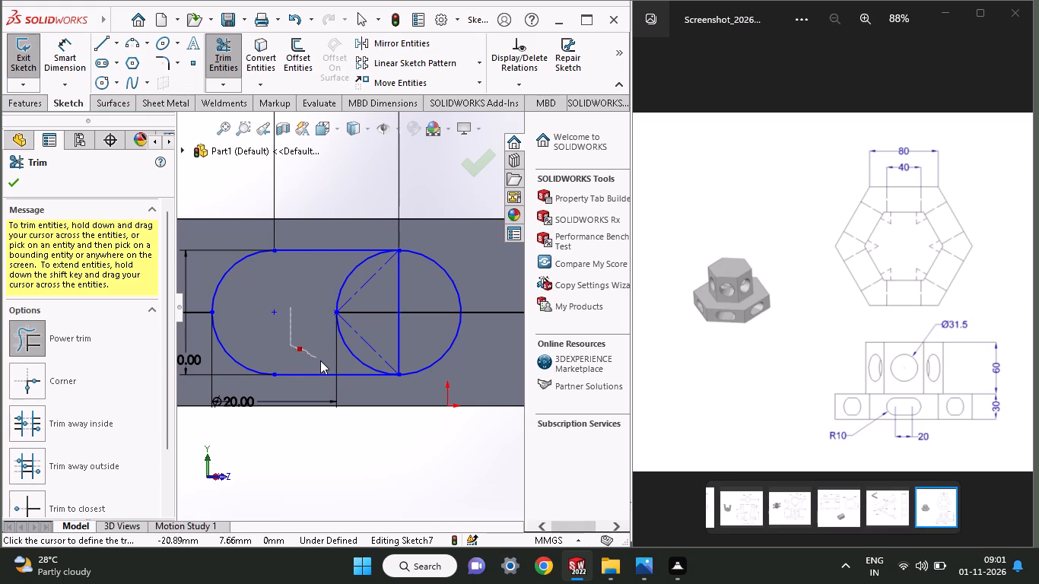
drag(320, 360, 389, 311)
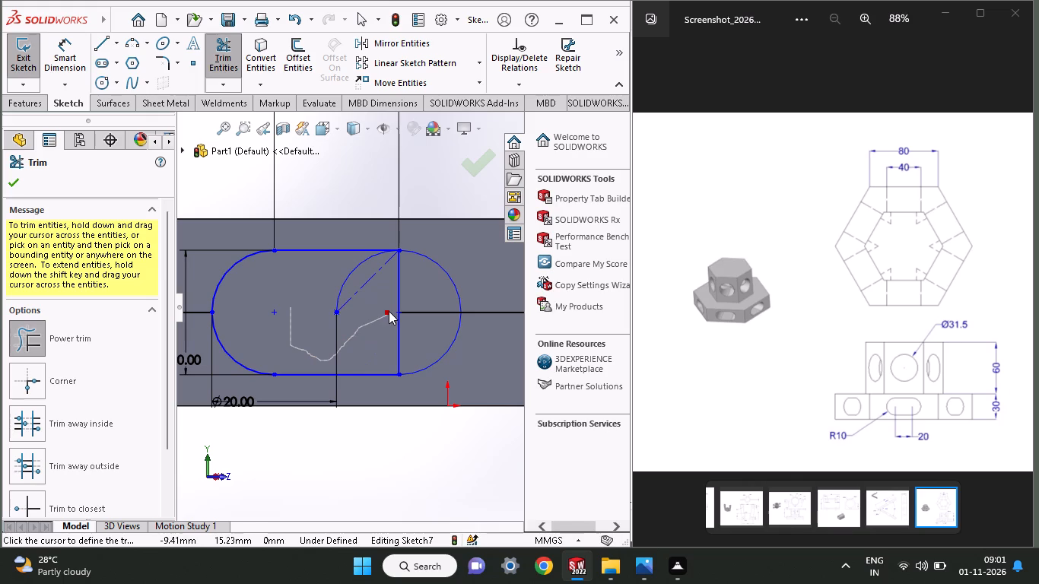
drag(389, 311, 430, 309)
drag(430, 303, 414, 286)
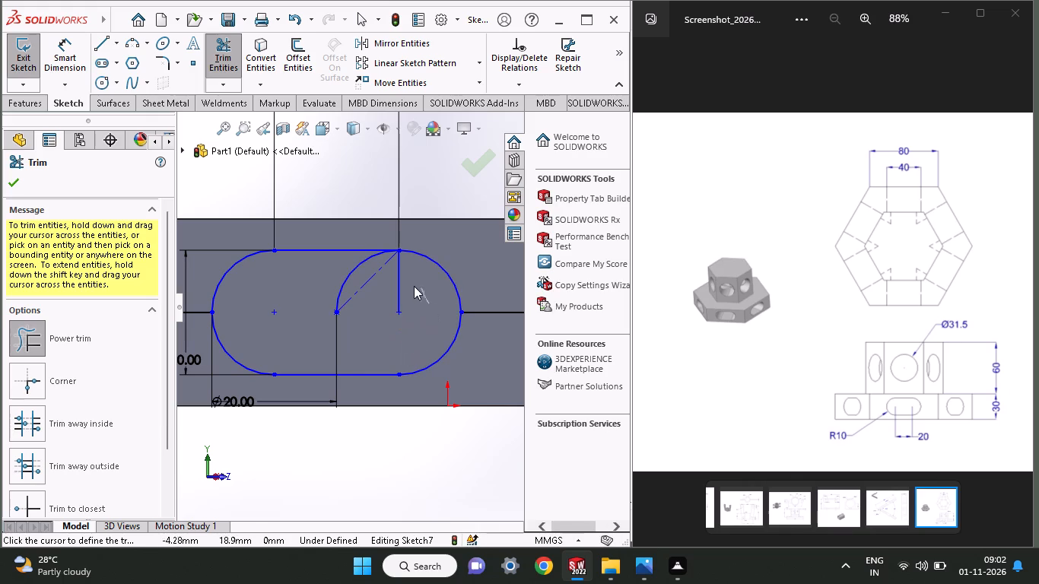
drag(414, 286, 327, 281)
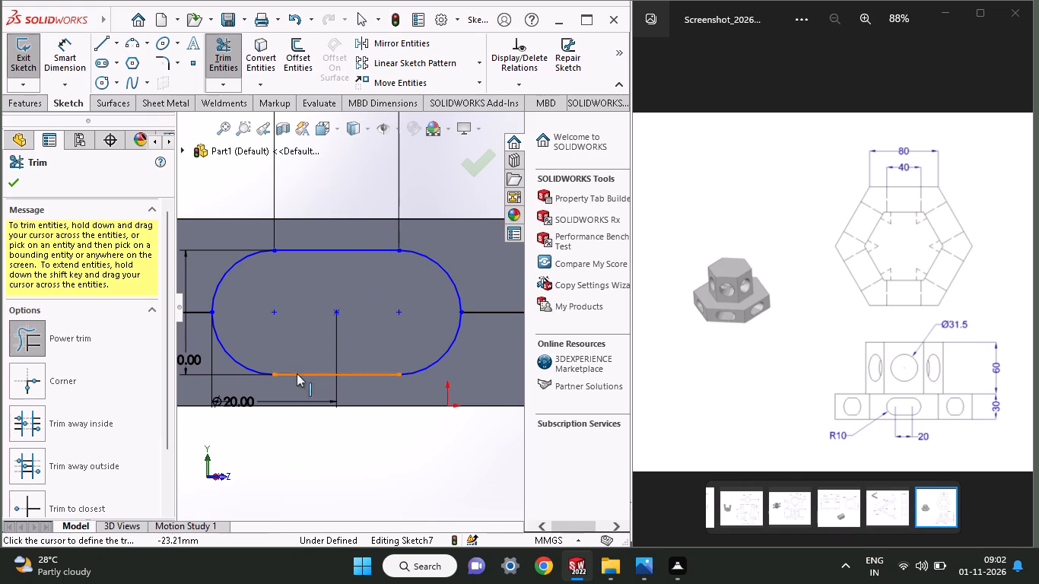
Trim away the horizontal line's remaining pieces on both sides outside the slot outline.
drag(192, 351, 199, 296)
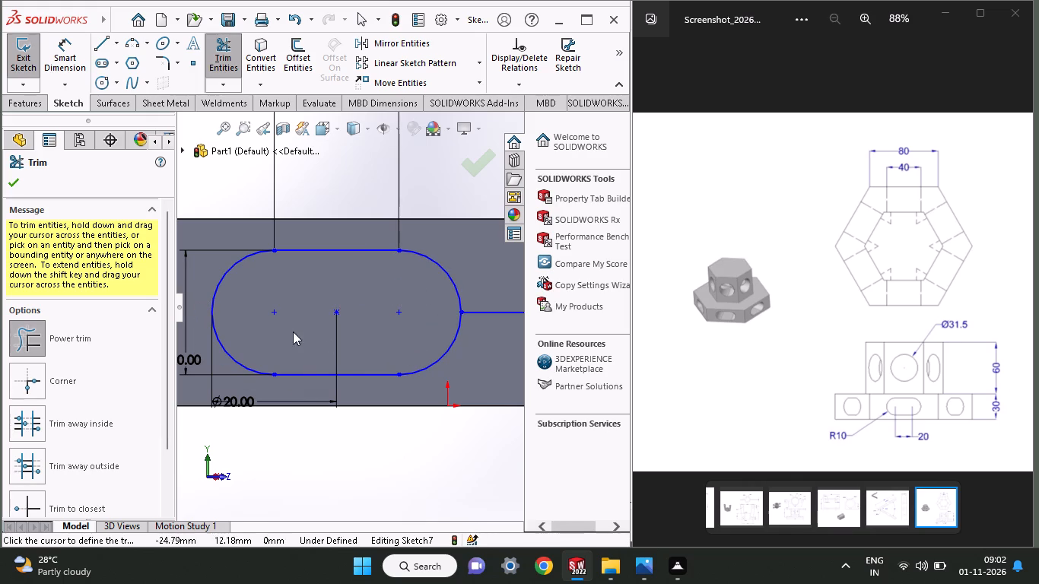
drag(293, 332, 353, 342)
drag(473, 348, 479, 295)
click(16, 189)
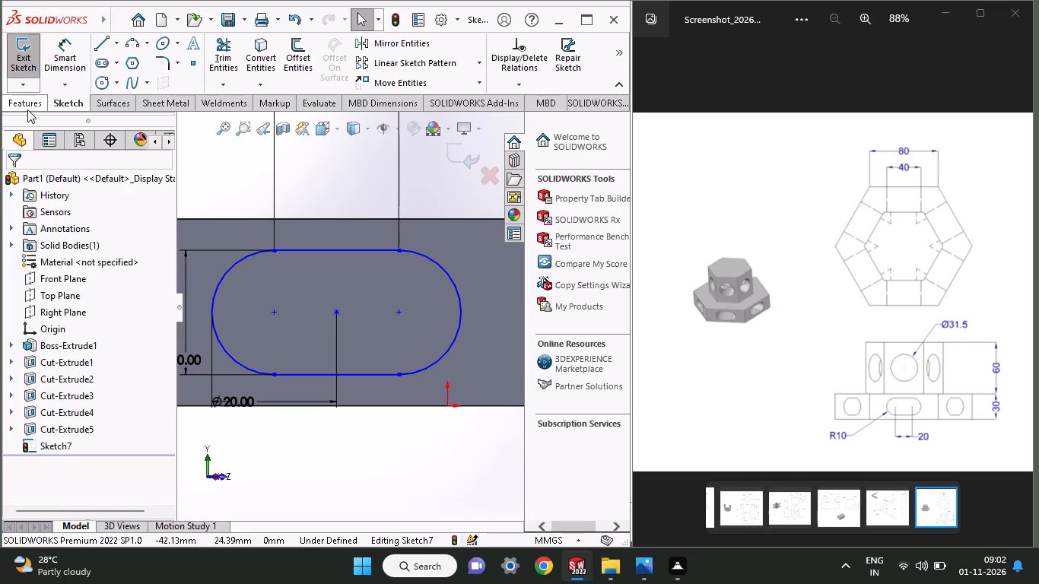
Cut-extrude the slot profile into the base with a blind depth of 52 mm.
click(27, 109)
click(237, 65)
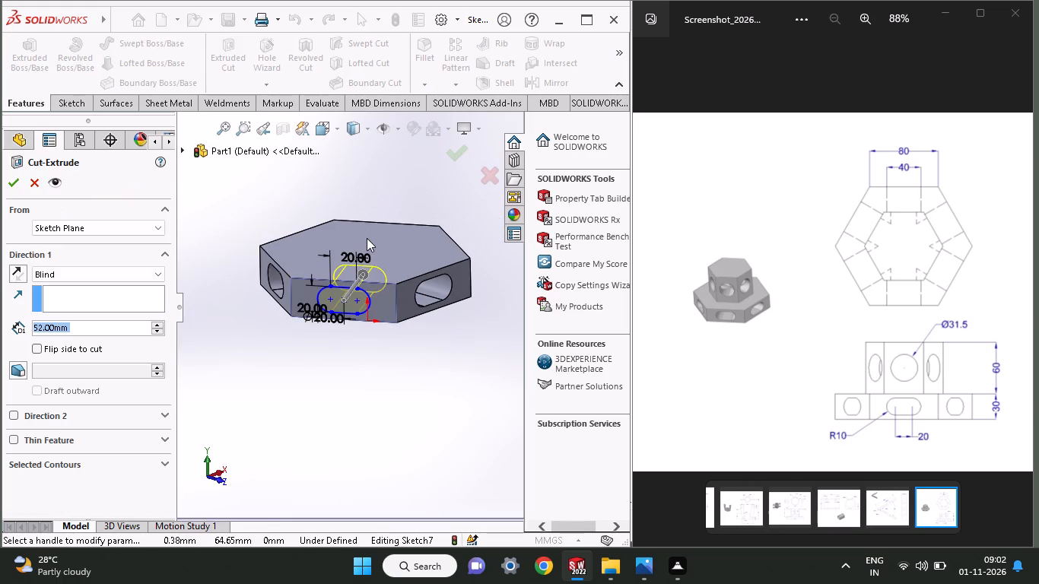
click(5, 188)
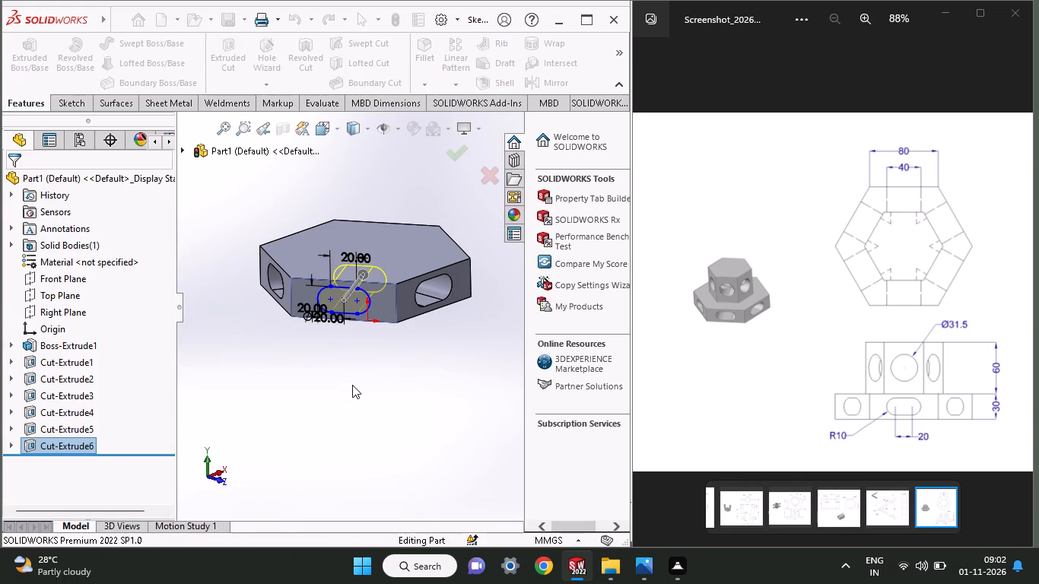
On the flat face inside the front slot opening, sketch a straight slot about 20 mm between centres with end radius about 30 mm.
middle_drag(354, 382, 209, 583)
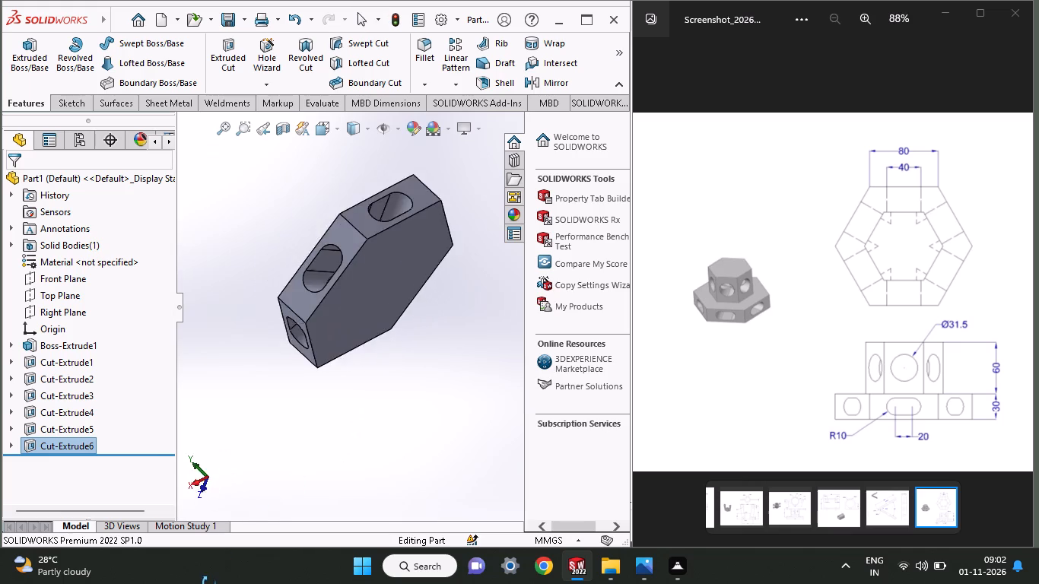
middle_drag(209, 583, 244, 413)
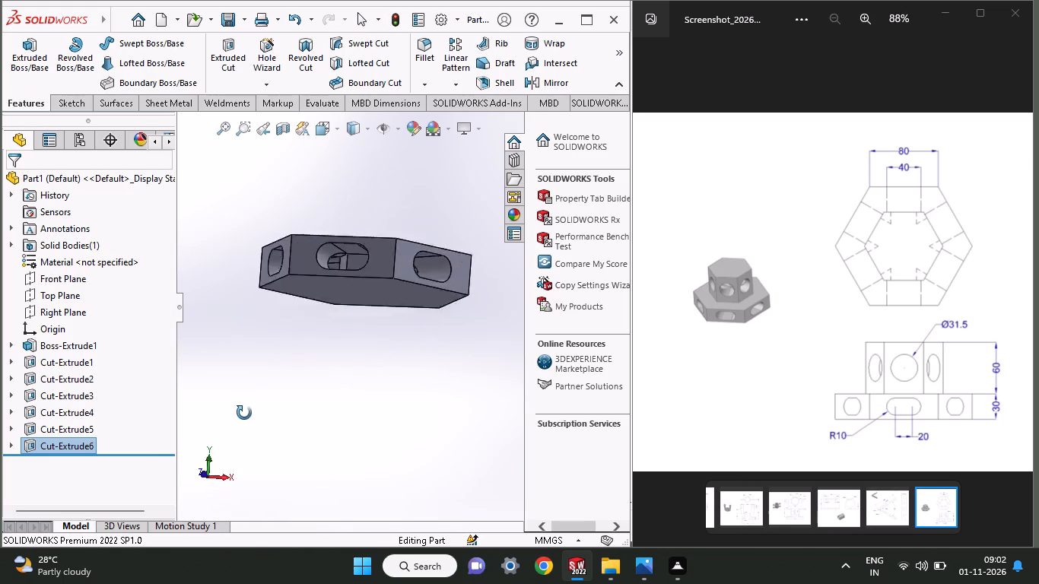
middle_drag(244, 413, 330, 419)
middle_drag(375, 333, 357, 336)
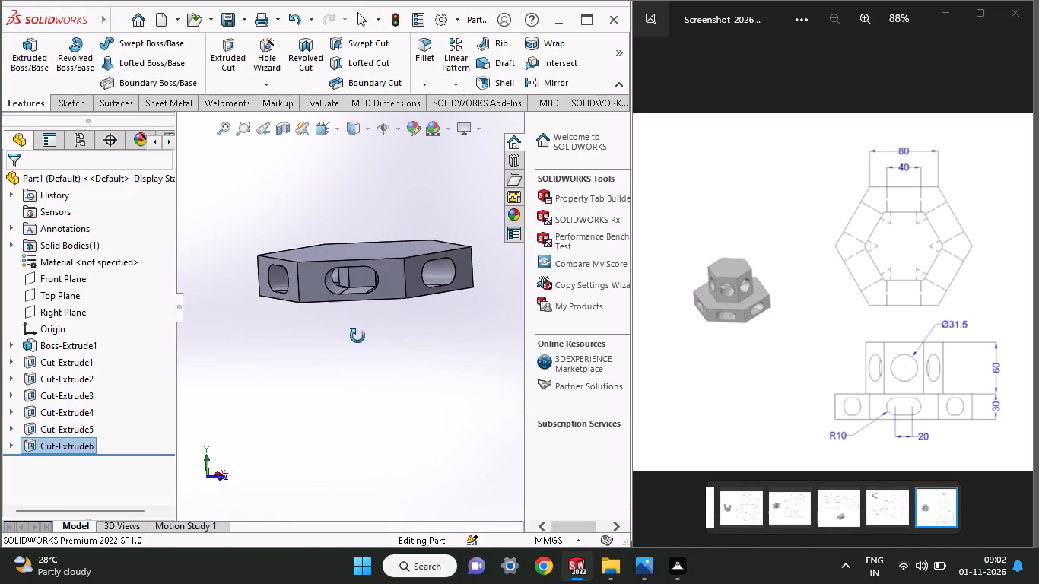
middle_drag(357, 336, 367, 336)
click(364, 271)
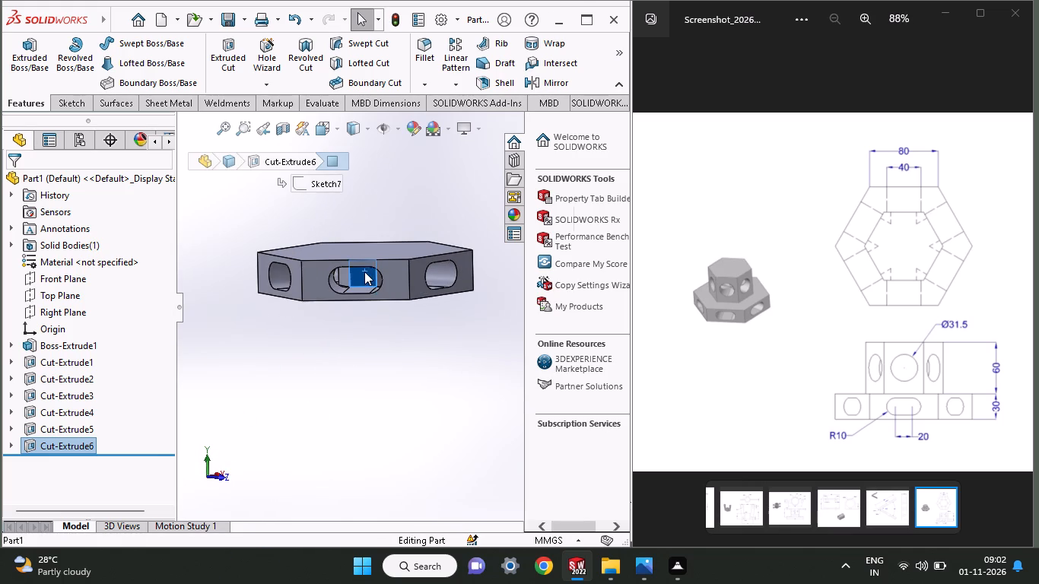
click(427, 230)
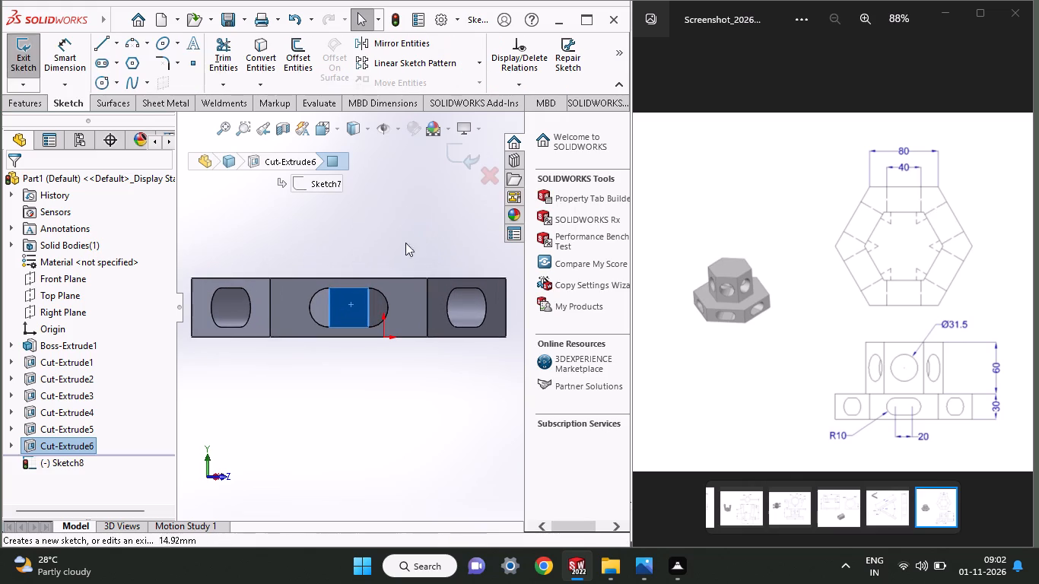
click(103, 64)
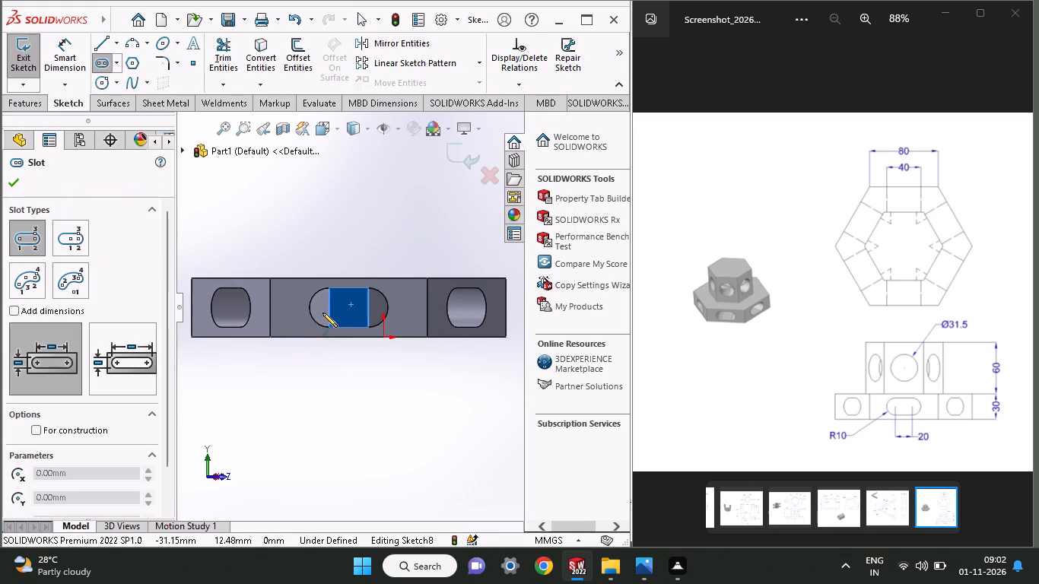
click(329, 308)
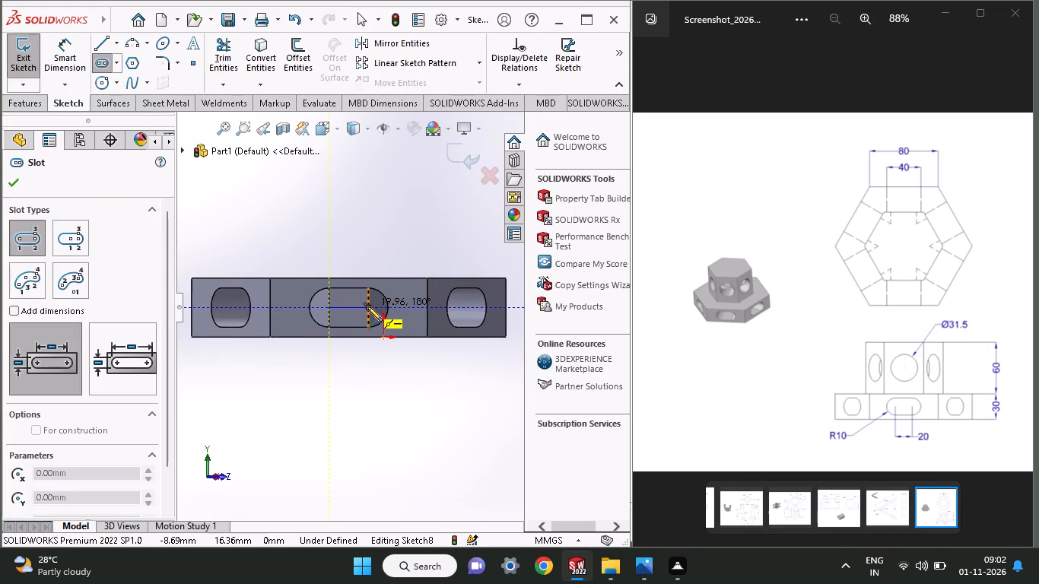
click(368, 308)
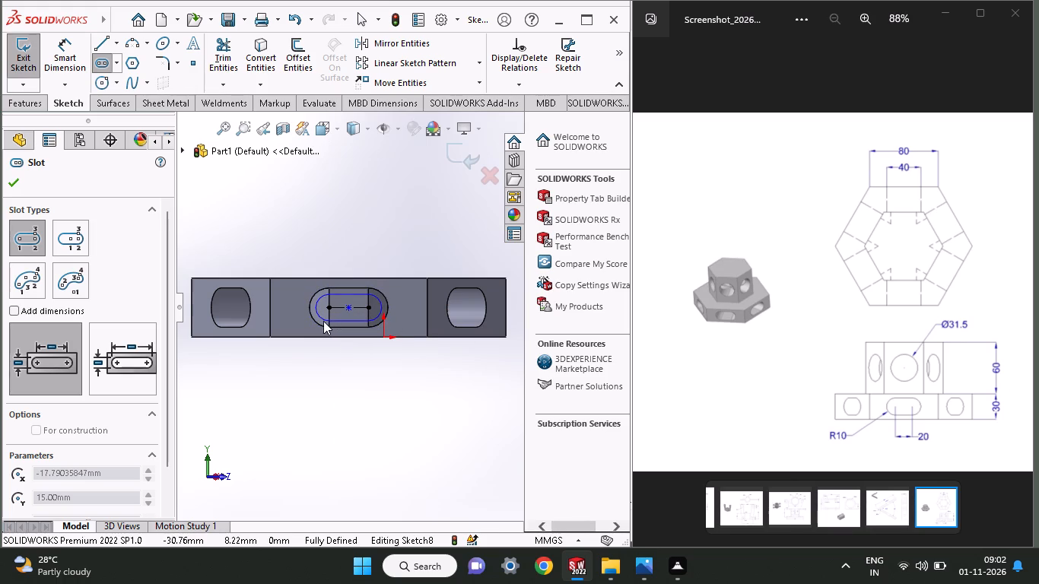
click(433, 366)
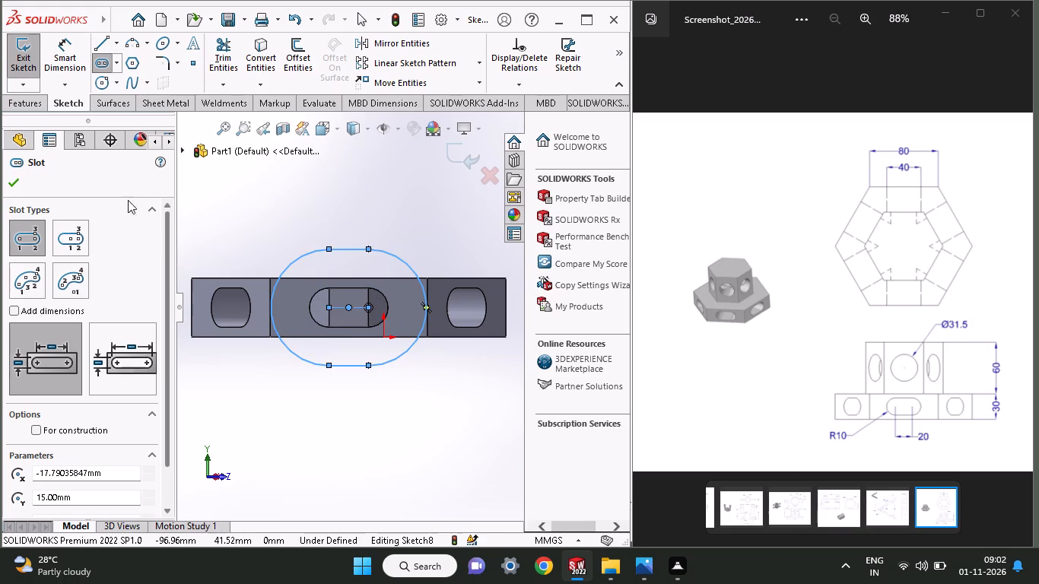
Dimension the sketched slot's end arc radius to 10 mm.
click(64, 71)
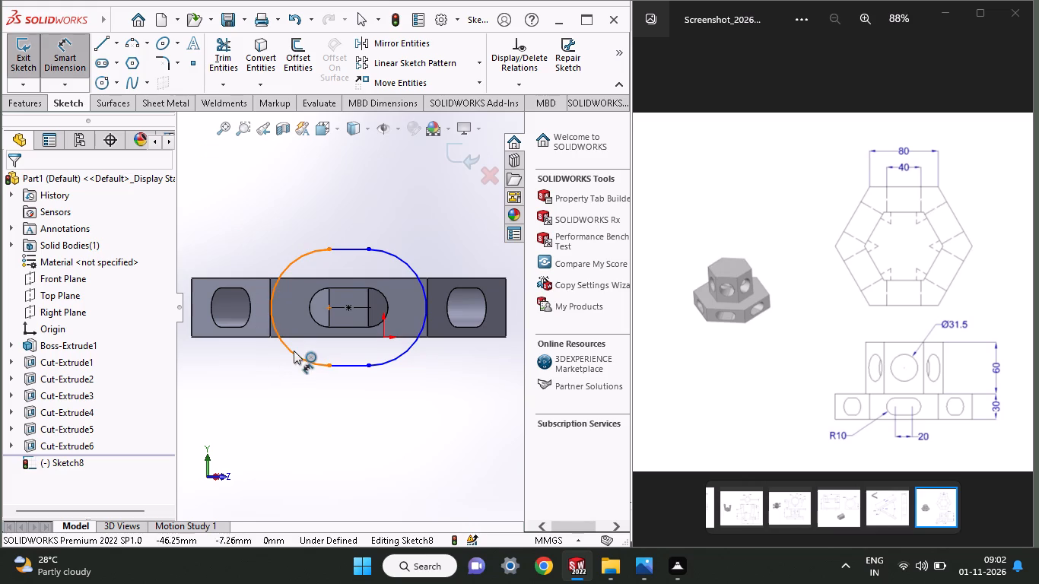
click(294, 351)
drag(291, 382, 288, 443)
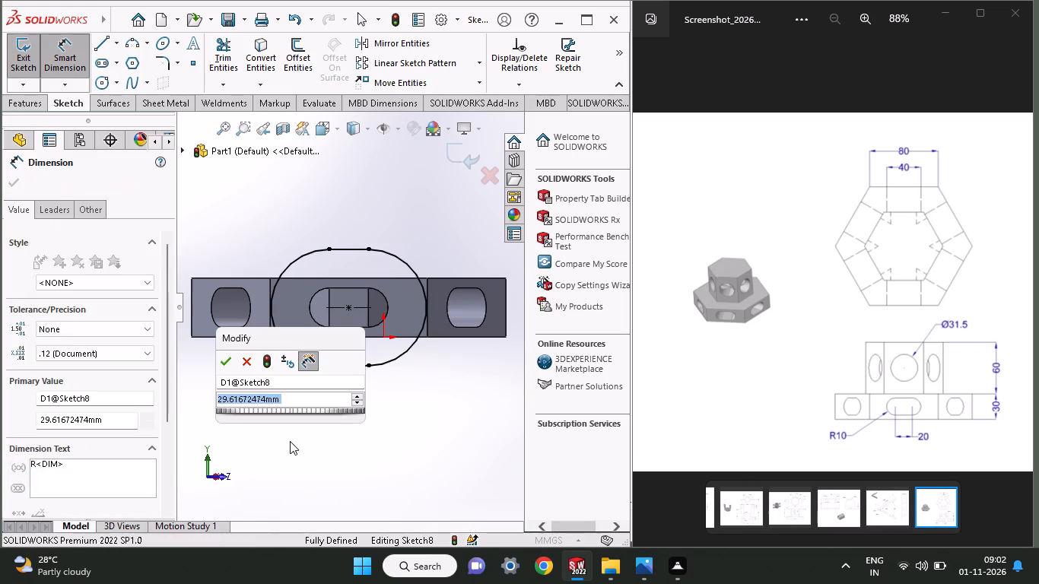
key(0)
key(BackSpace)
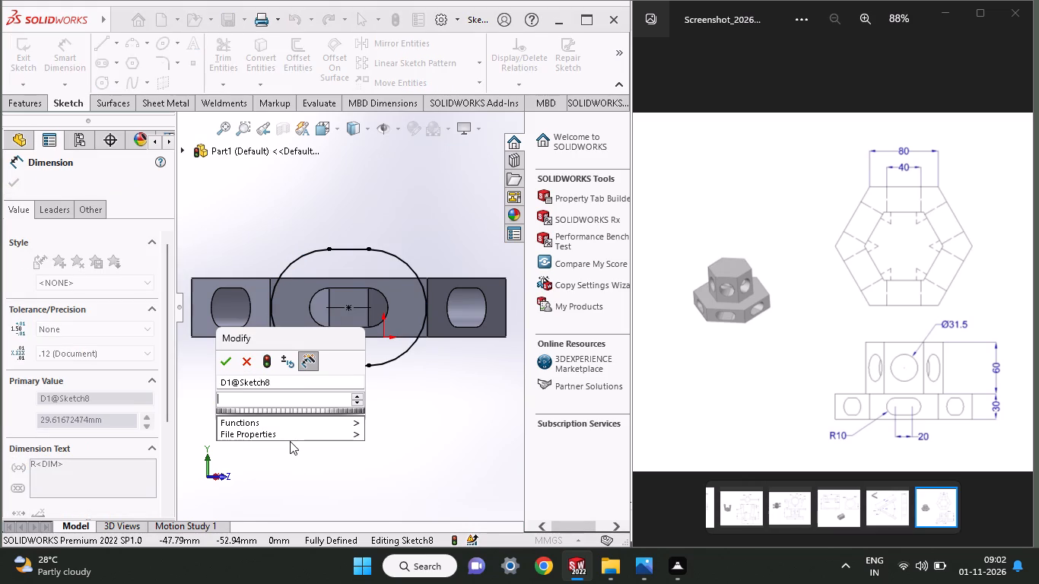
text(10)
key(Return)
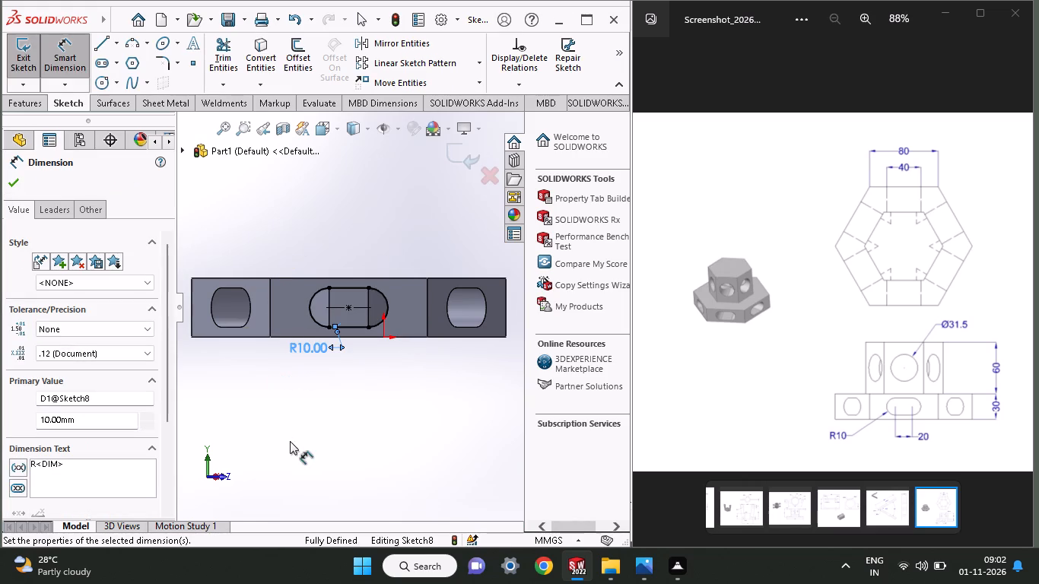
click(13, 182)
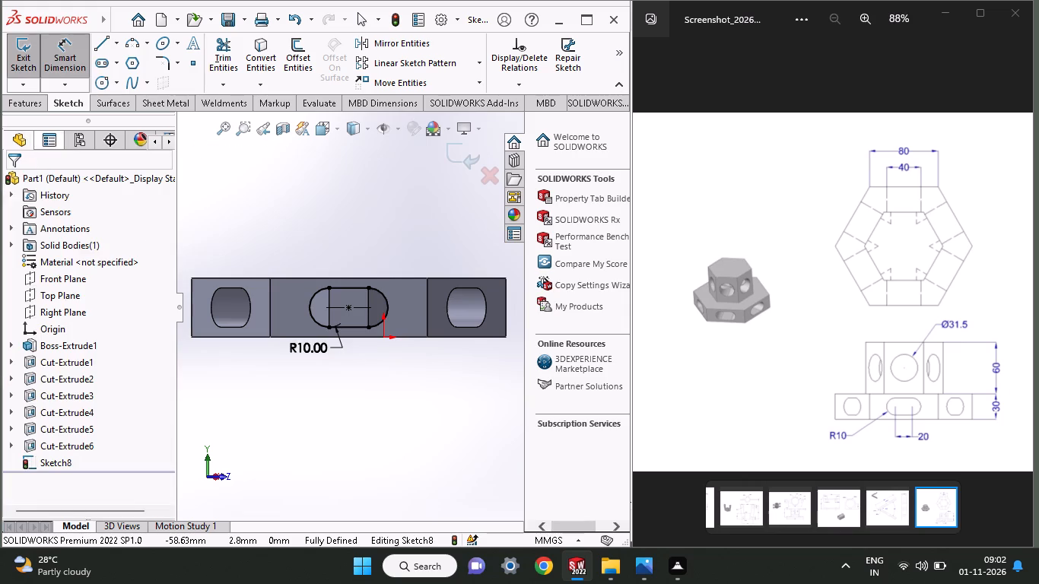
Cut-extrude the slot profile through the base in both directions, with blind depths of 110 mm and 139 mm.
click(25, 96)
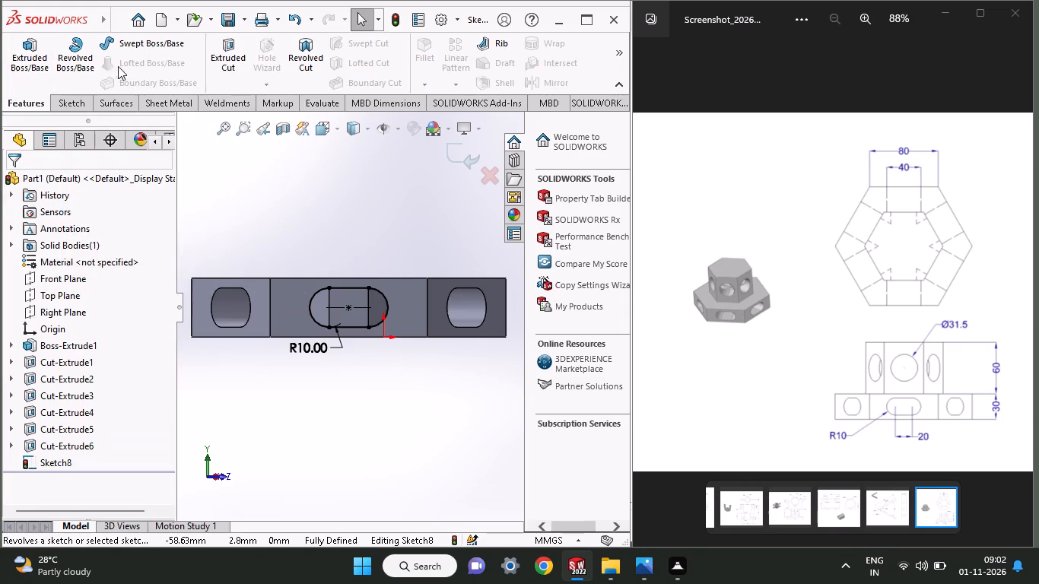
click(250, 65)
click(233, 71)
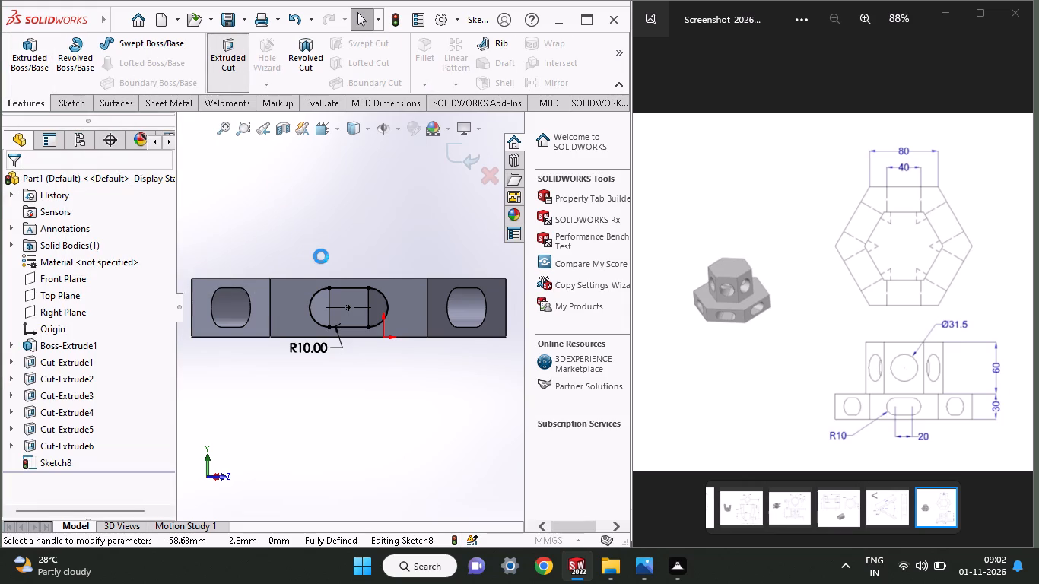
middle_drag(321, 256, 304, 322)
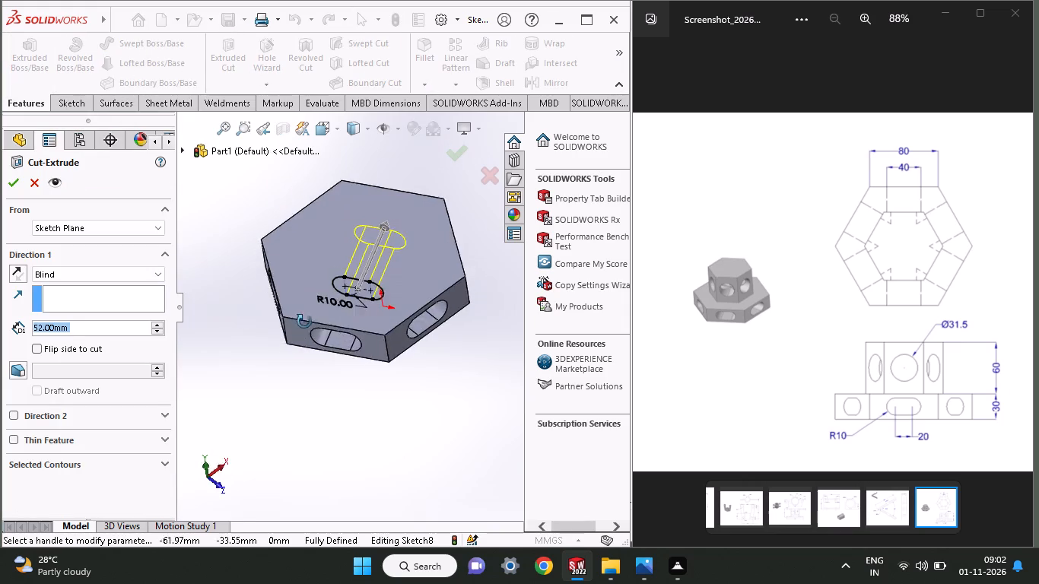
middle_drag(304, 322, 300, 354)
drag(386, 209, 402, 141)
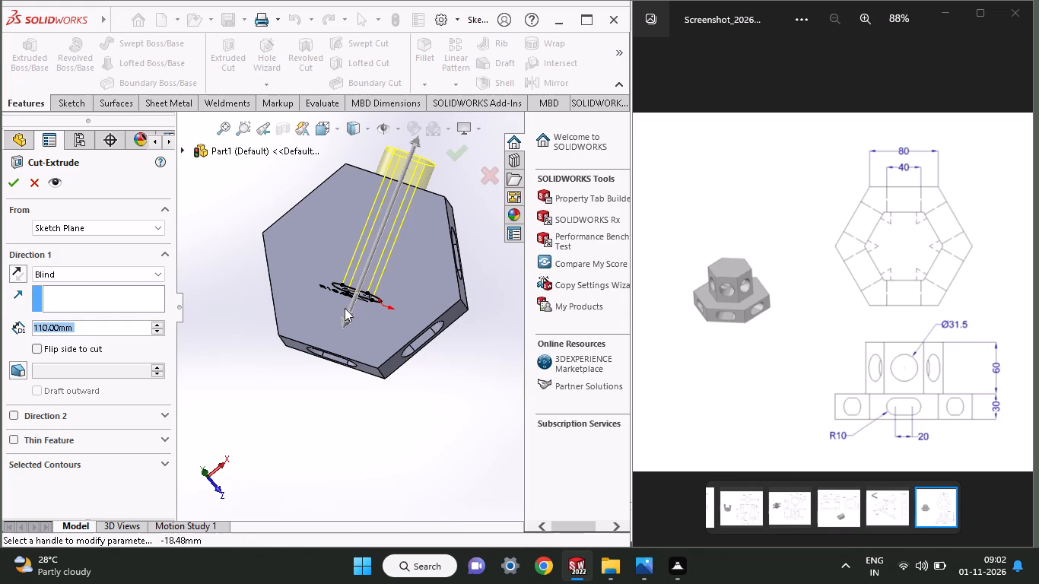
drag(342, 321, 295, 473)
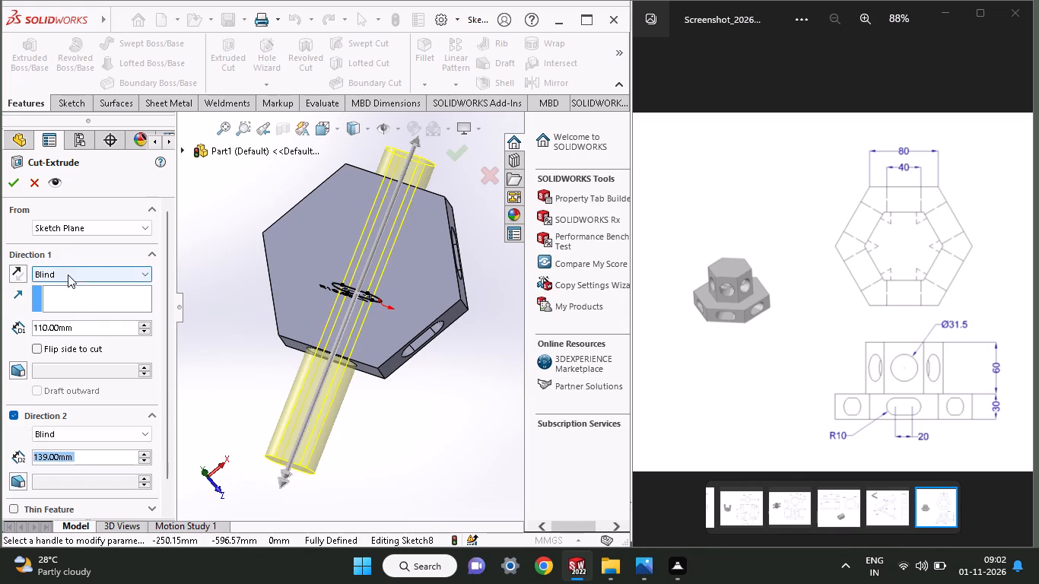
click(14, 179)
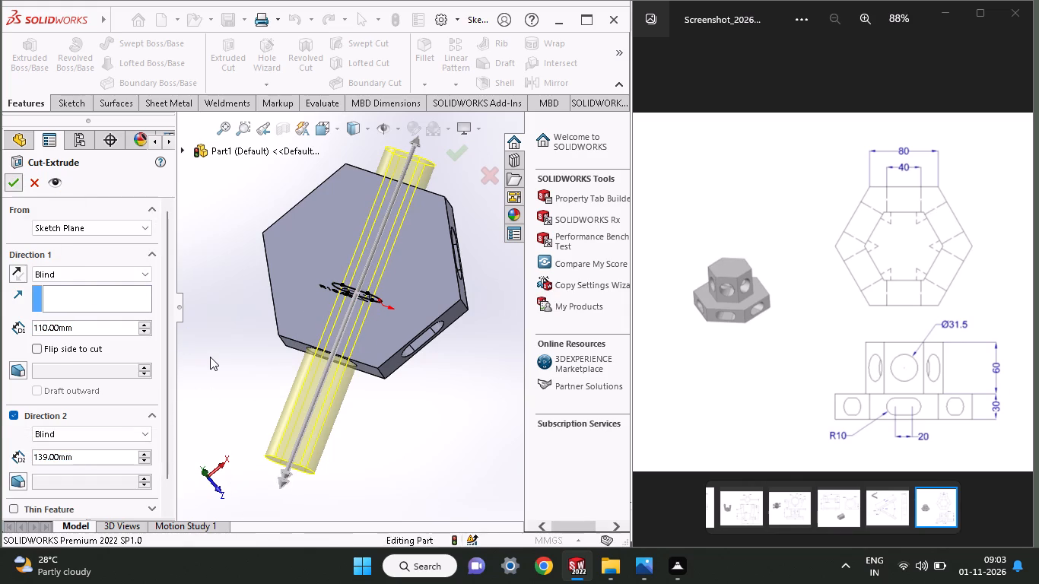
On the base's outer side face around the XY-facing slot opening, sketch a straight slot with end radius about 25 mm, centred over the opening.
middle_drag(210, 357, 237, 281)
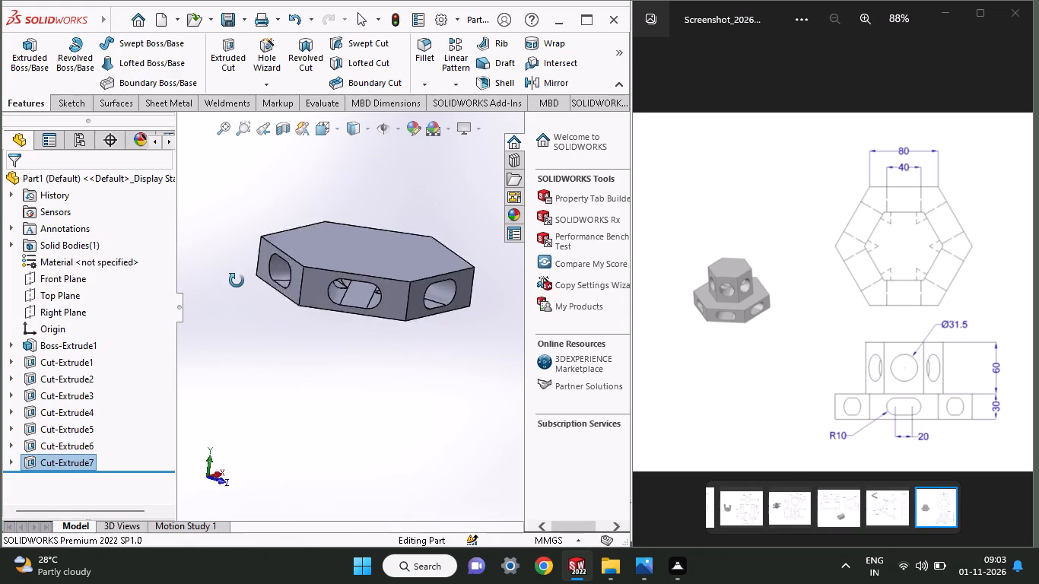
middle_drag(237, 281, 216, 290)
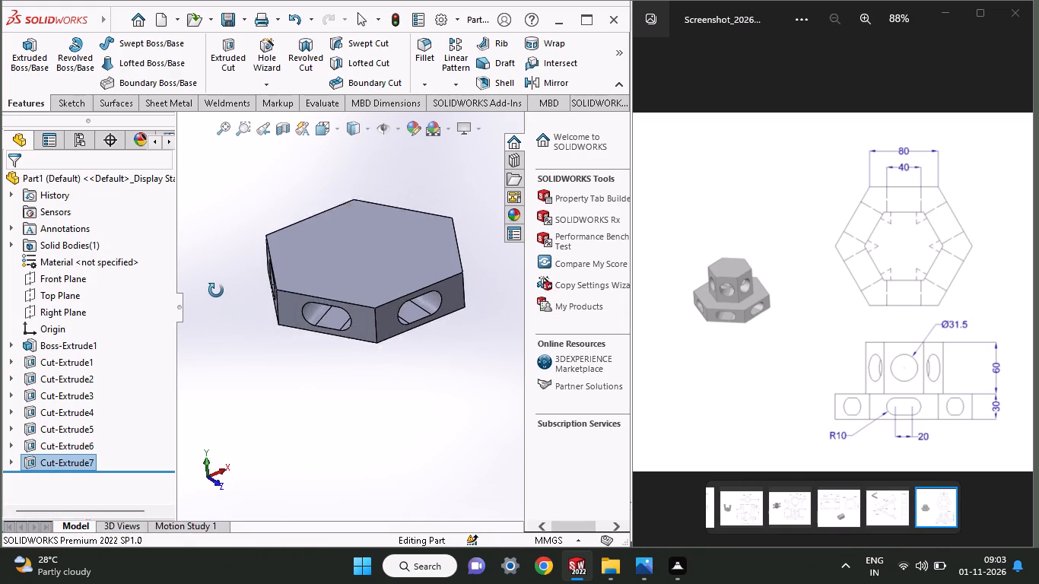
middle_drag(216, 290, 251, 262)
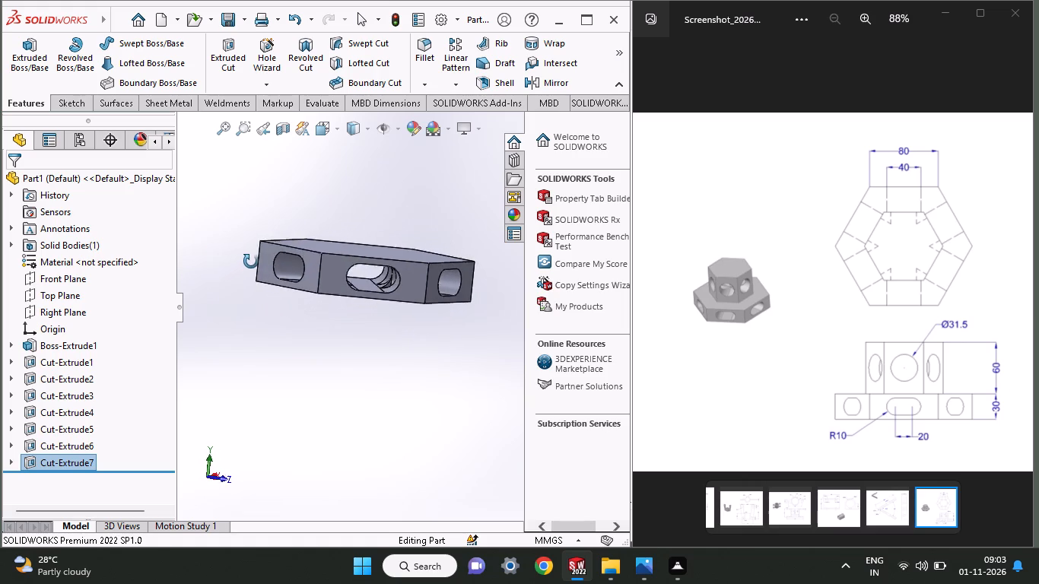
middle_drag(251, 262, 172, 256)
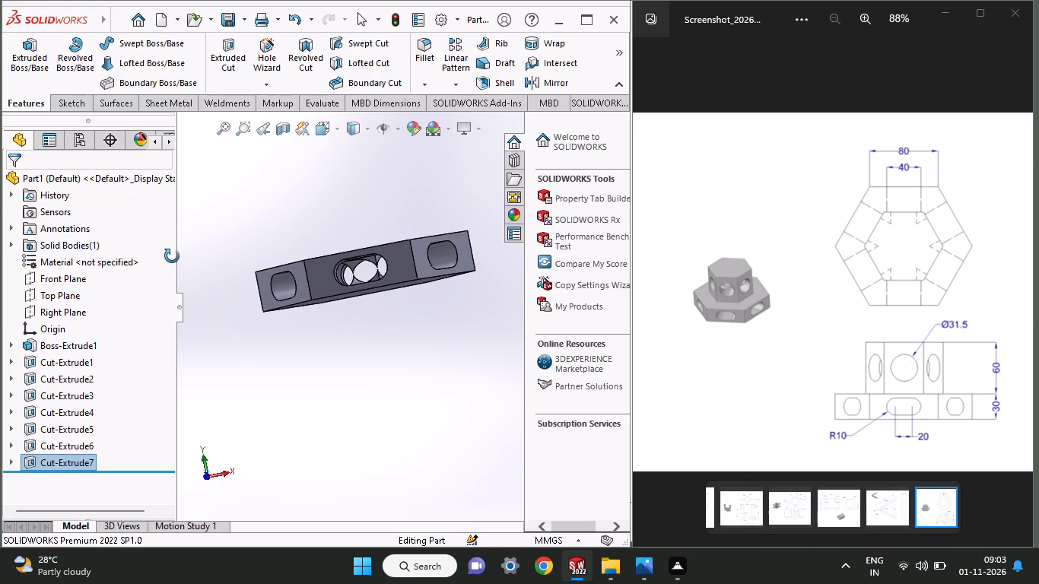
middle_drag(172, 256, 160, 276)
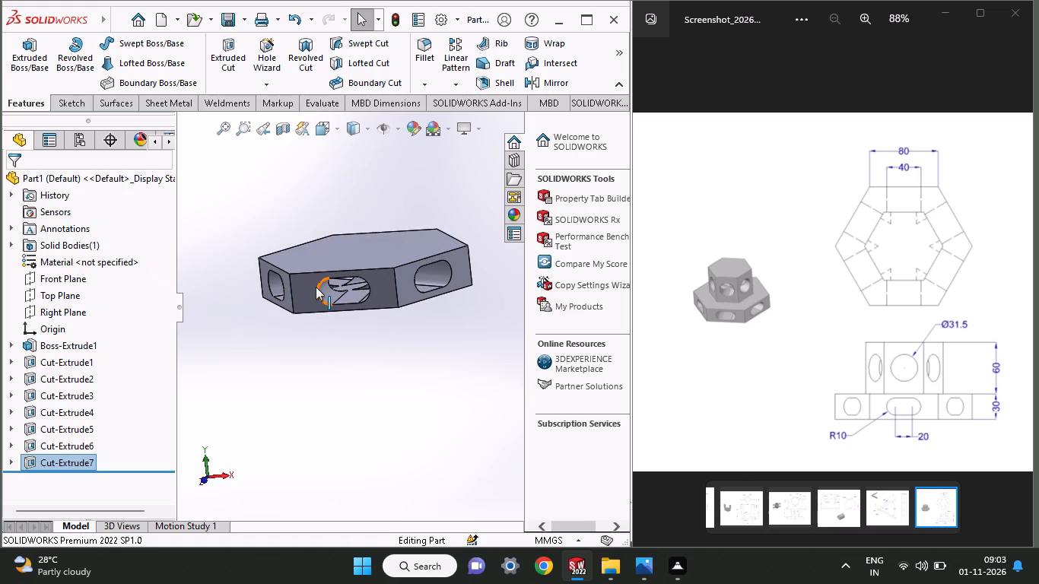
click(304, 297)
click(382, 252)
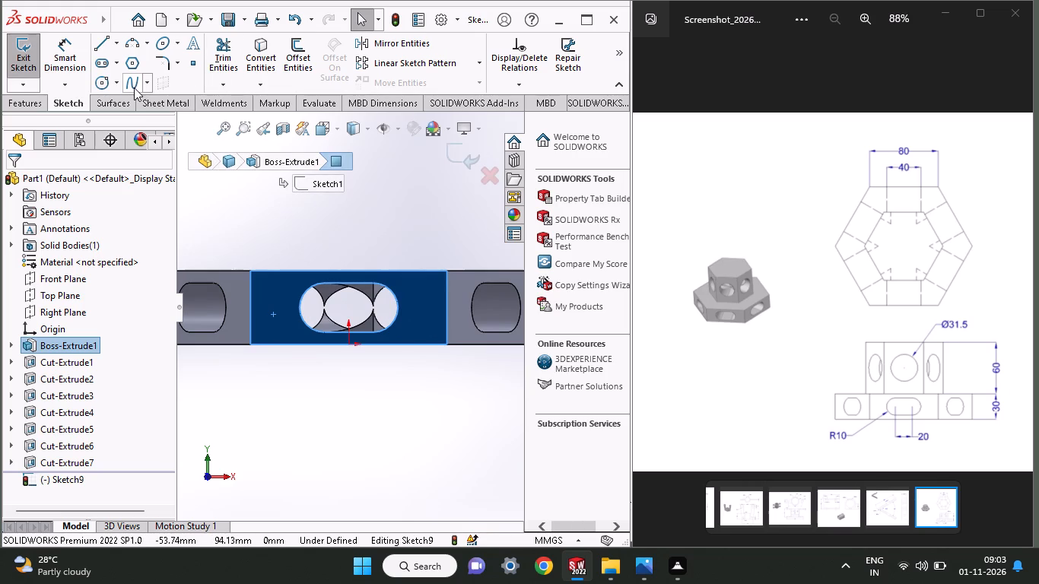
click(104, 61)
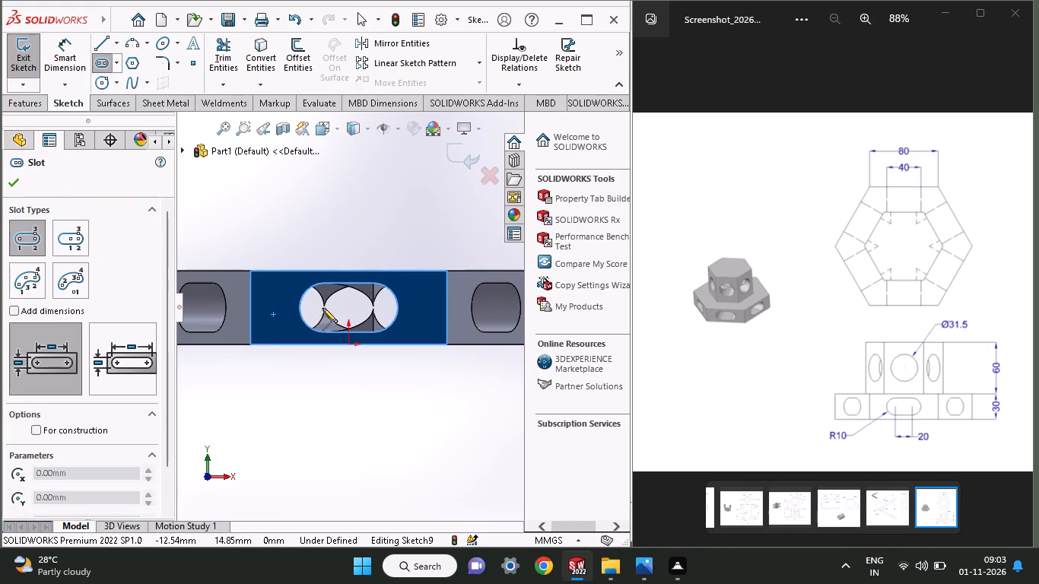
click(322, 307)
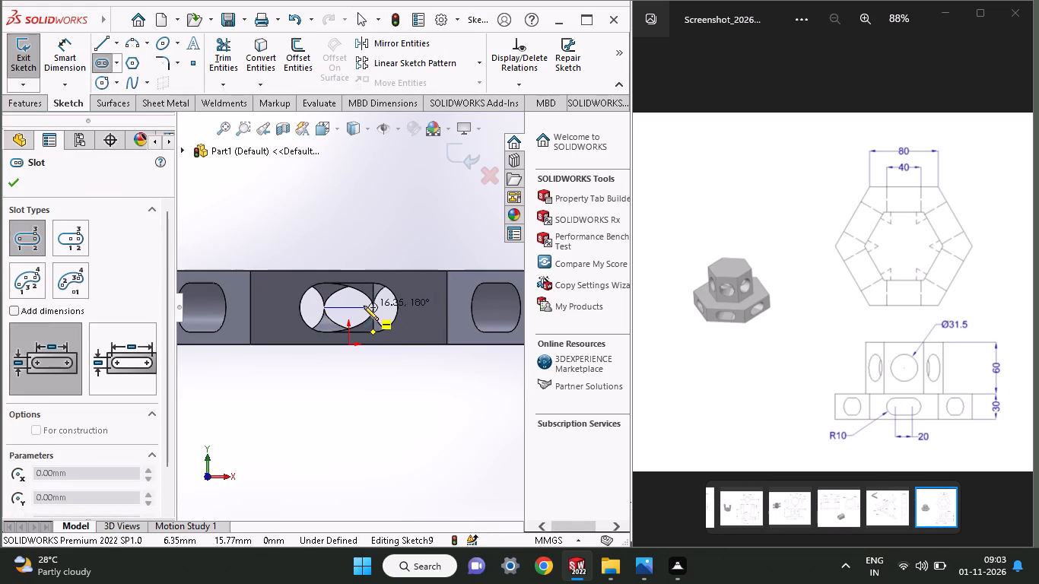
click(374, 305)
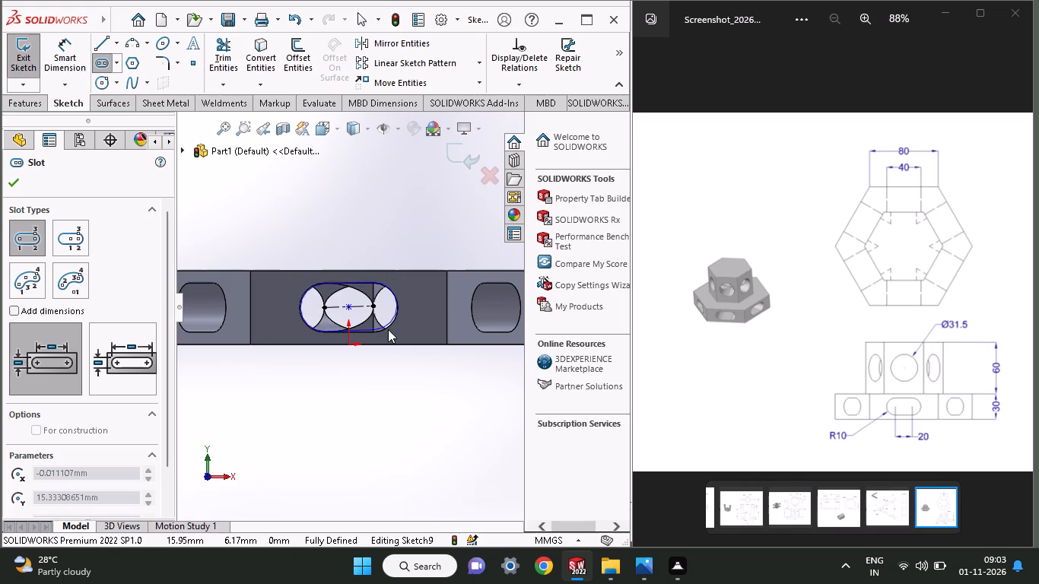
click(382, 367)
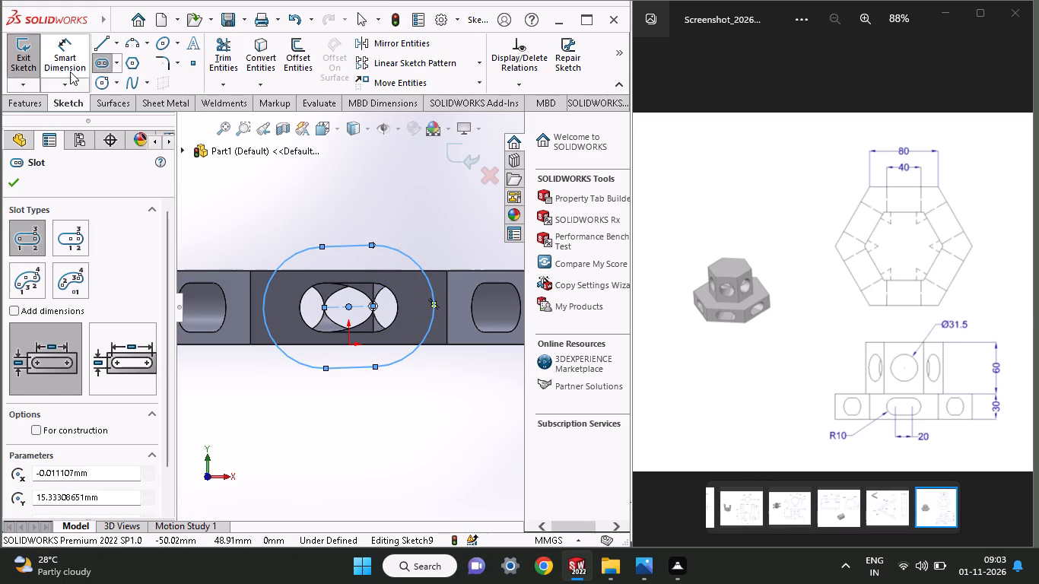
Dimension the new slot's end arc radius to 10 mm.
click(70, 71)
click(284, 357)
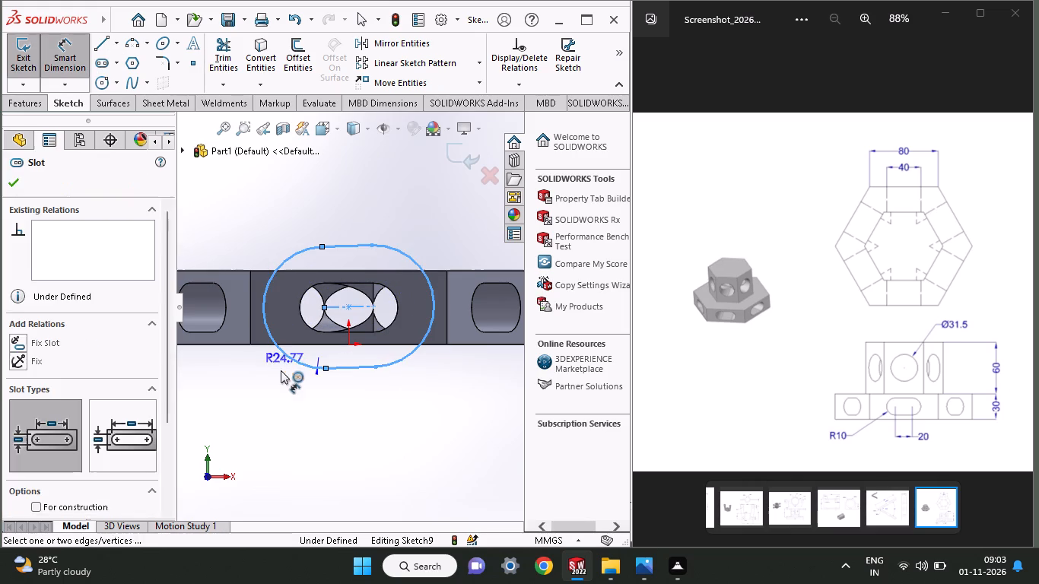
click(277, 382)
text(10)
key(Return)
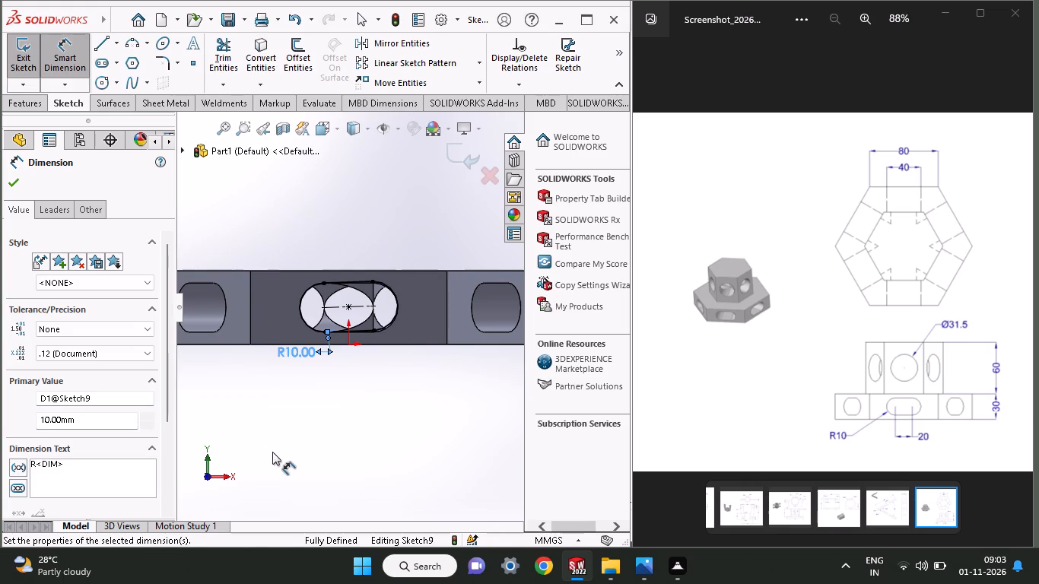
click(20, 188)
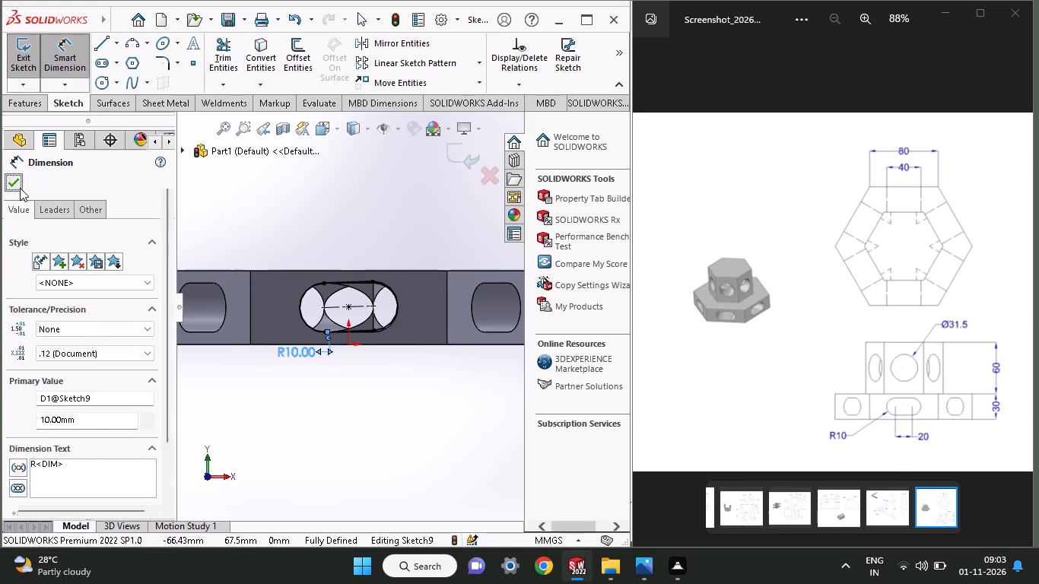
Cut-extrude the R10 slot profile through the base in both directions, with blind depths of 249 mm and 130 mm.
click(30, 107)
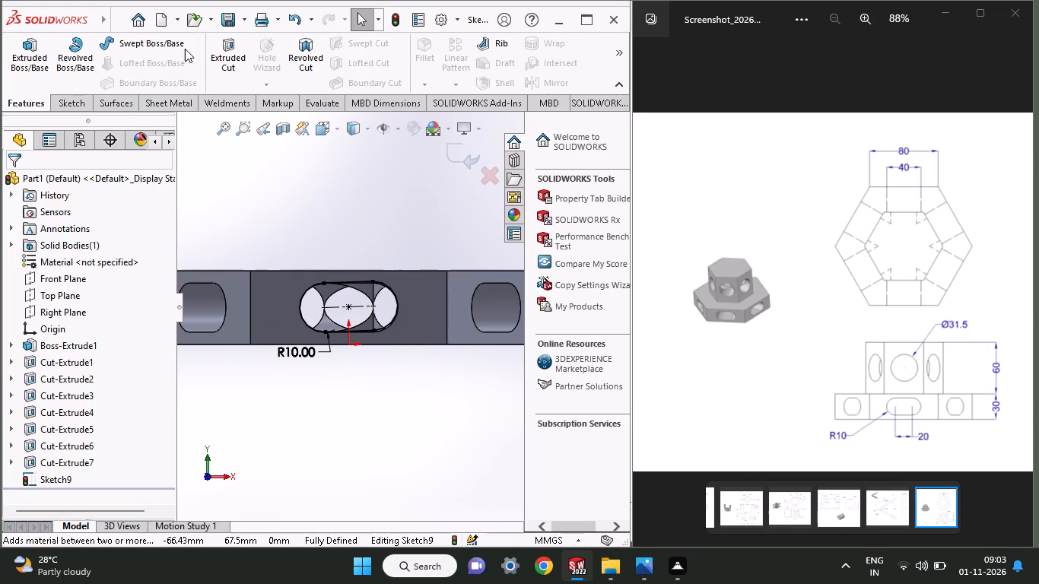
click(213, 58)
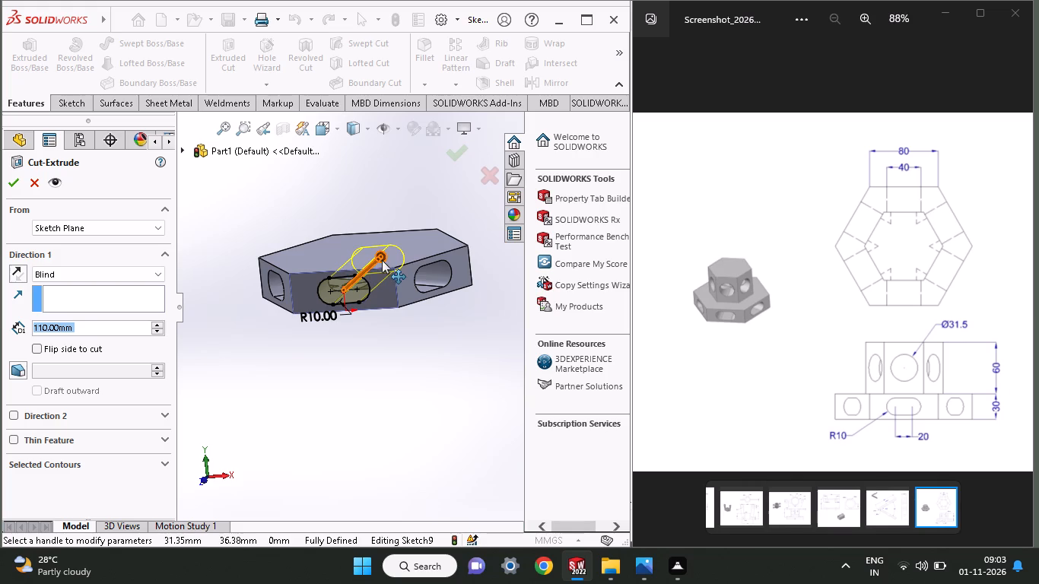
drag(382, 260, 418, 195)
drag(333, 296, 307, 345)
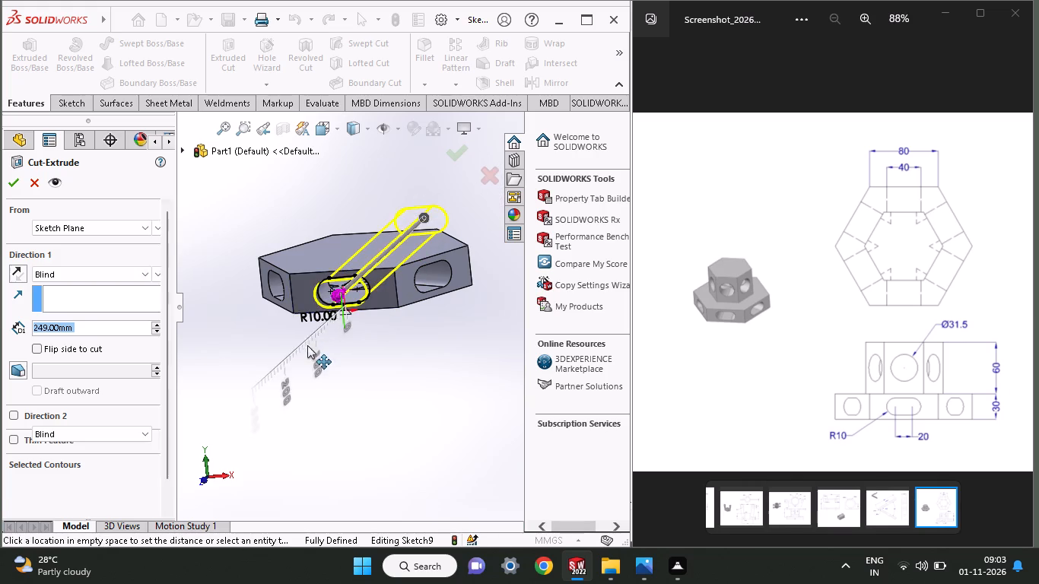
drag(307, 345, 306, 345)
click(17, 182)
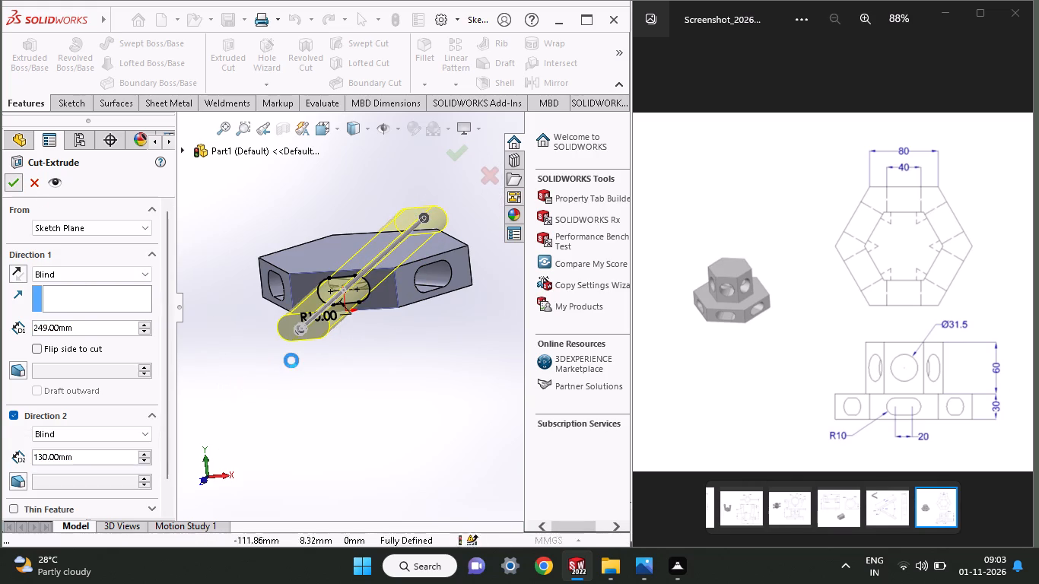
Examine the slot openings on all side faces of the hexagonal base and how the cuts meet inside.
middle_drag(291, 360, 408, 353)
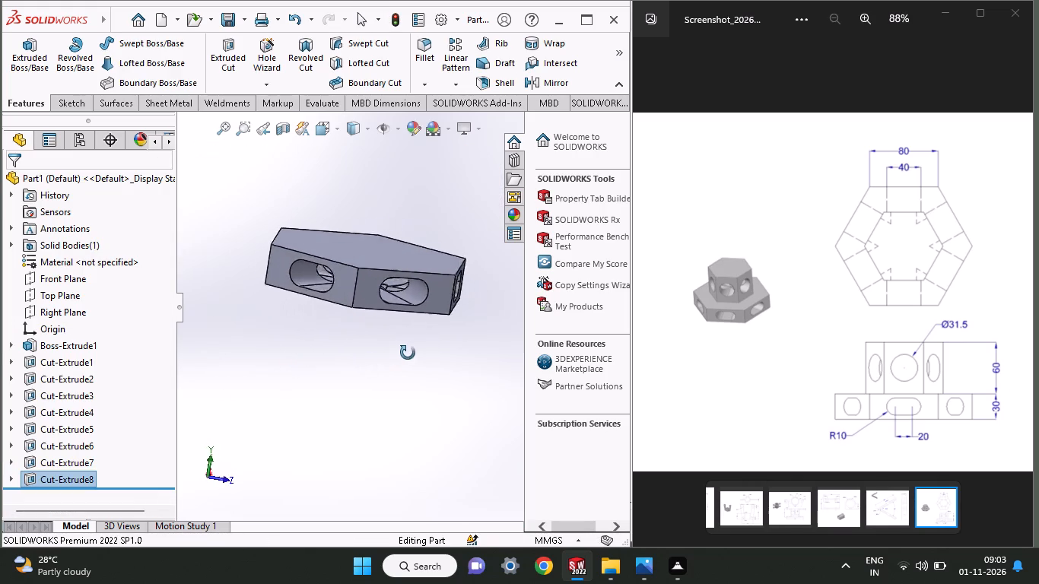
middle_drag(408, 353, 518, 370)
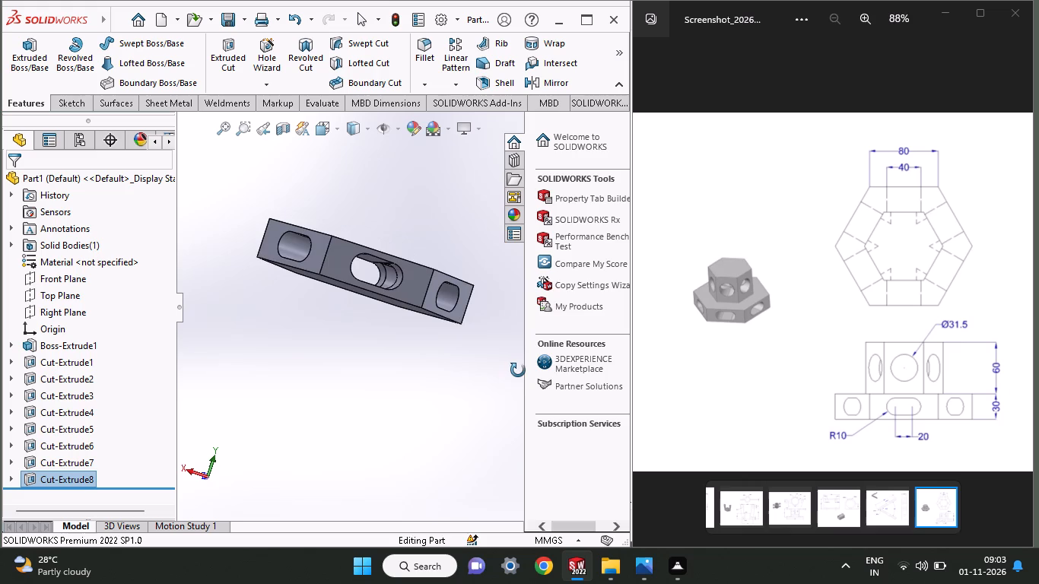
middle_drag(518, 370, 583, 450)
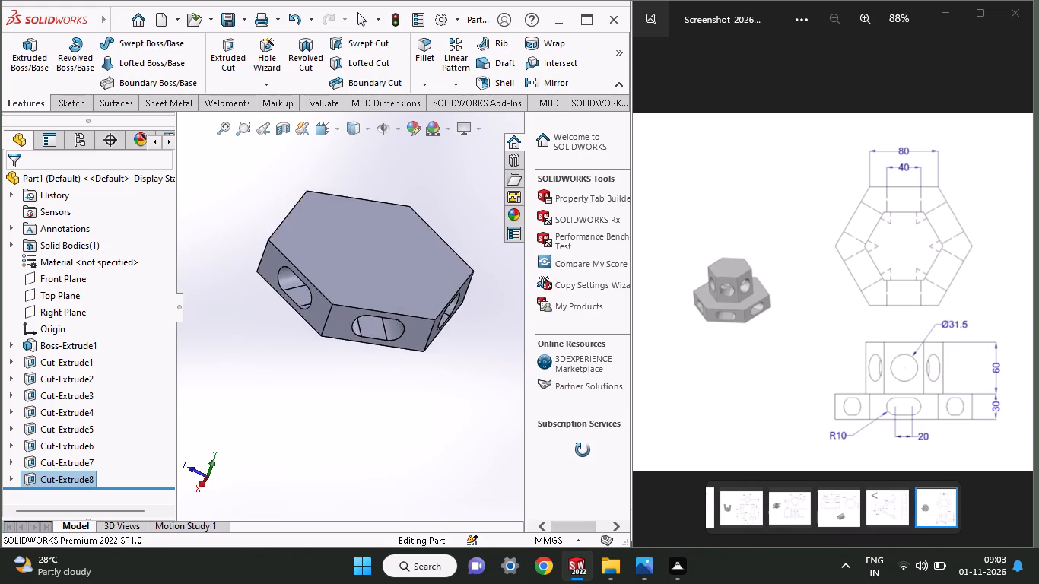
middle_drag(583, 450, 392, 560)
middle_drag(479, 329, 449, 383)
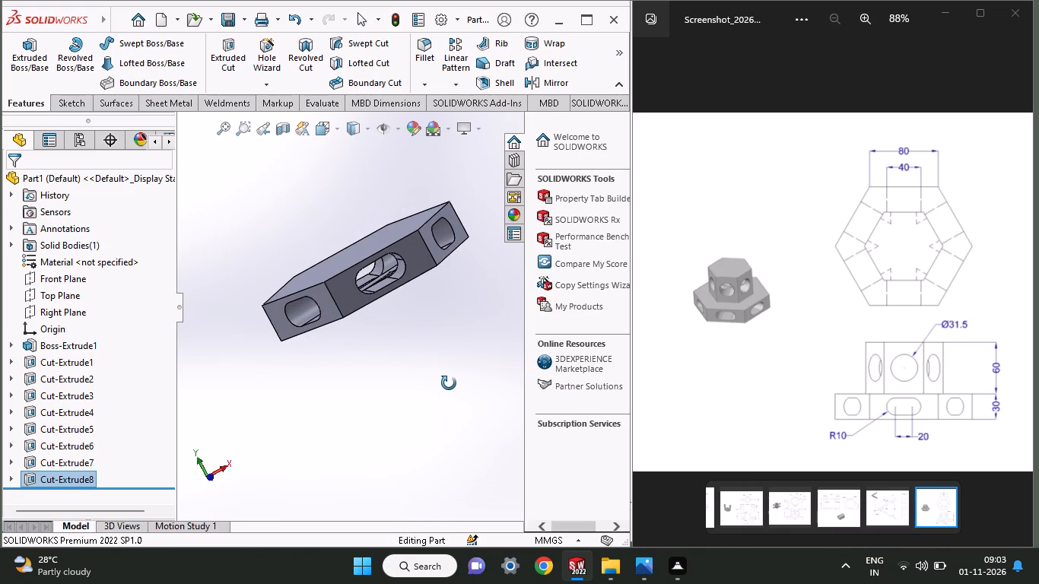
middle_drag(449, 383, 404, 405)
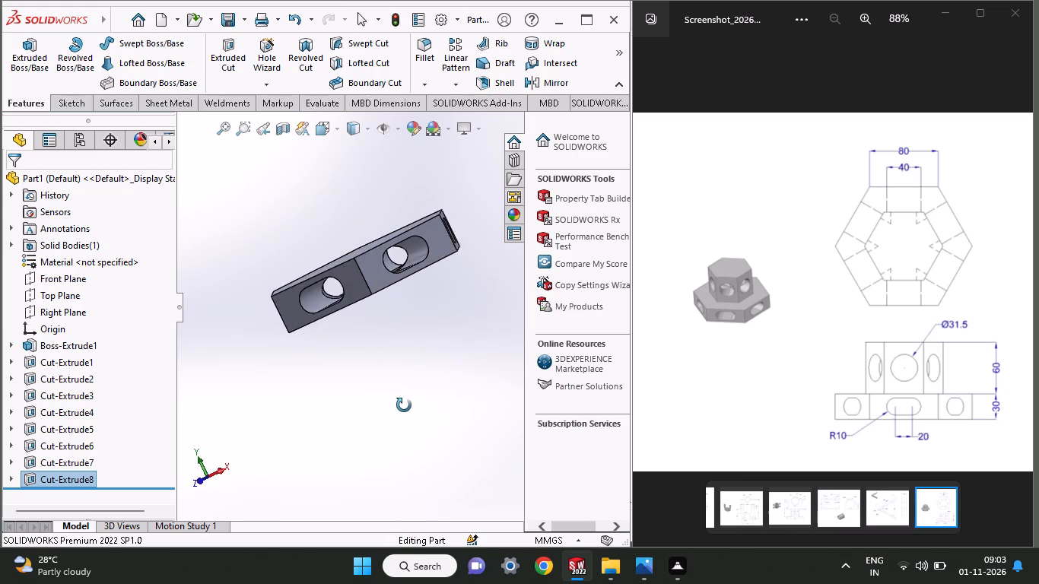
middle_drag(404, 405, 335, 442)
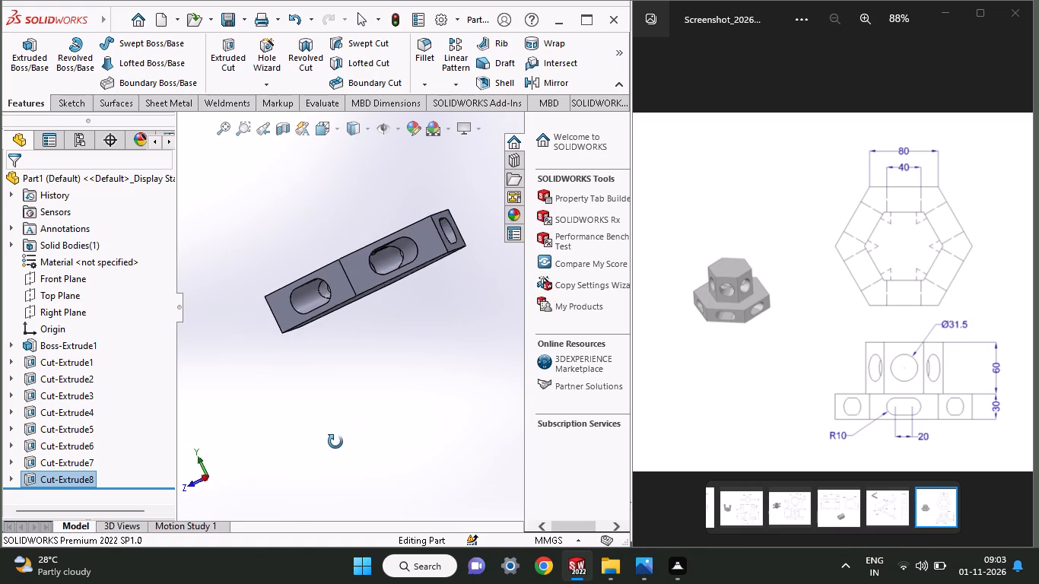
middle_drag(335, 442, 310, 441)
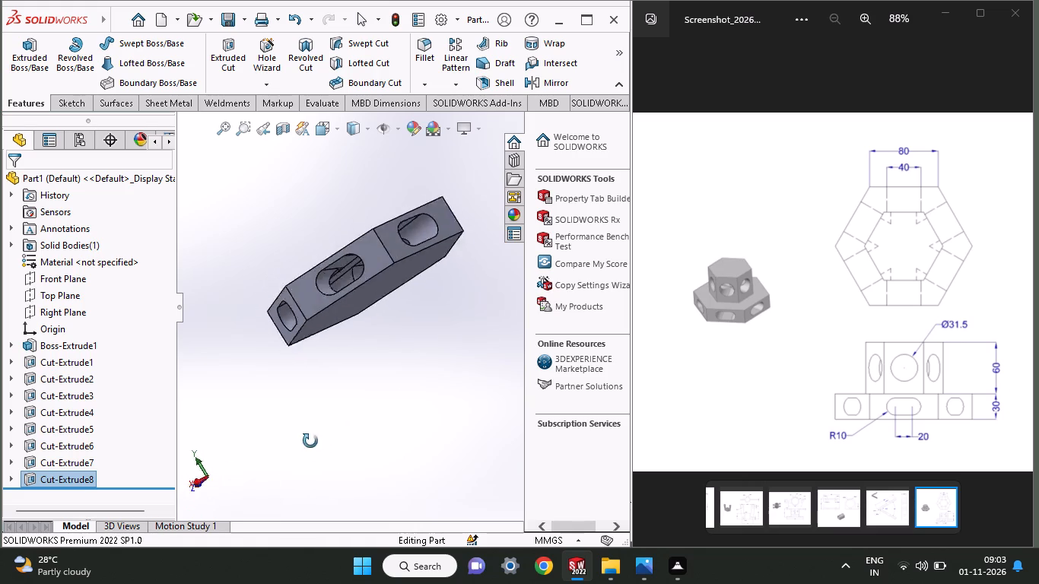
middle_drag(310, 441, 367, 396)
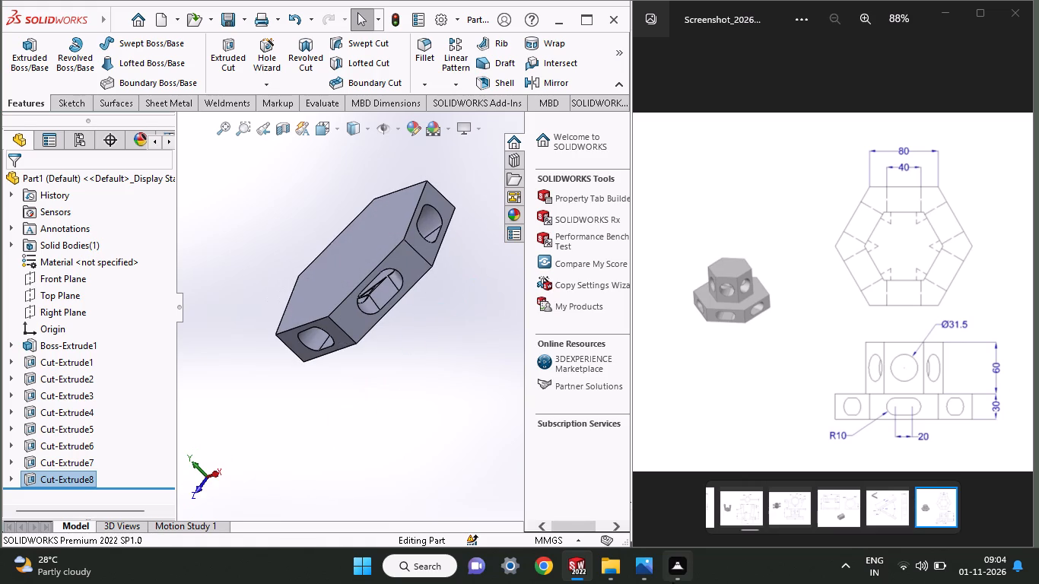
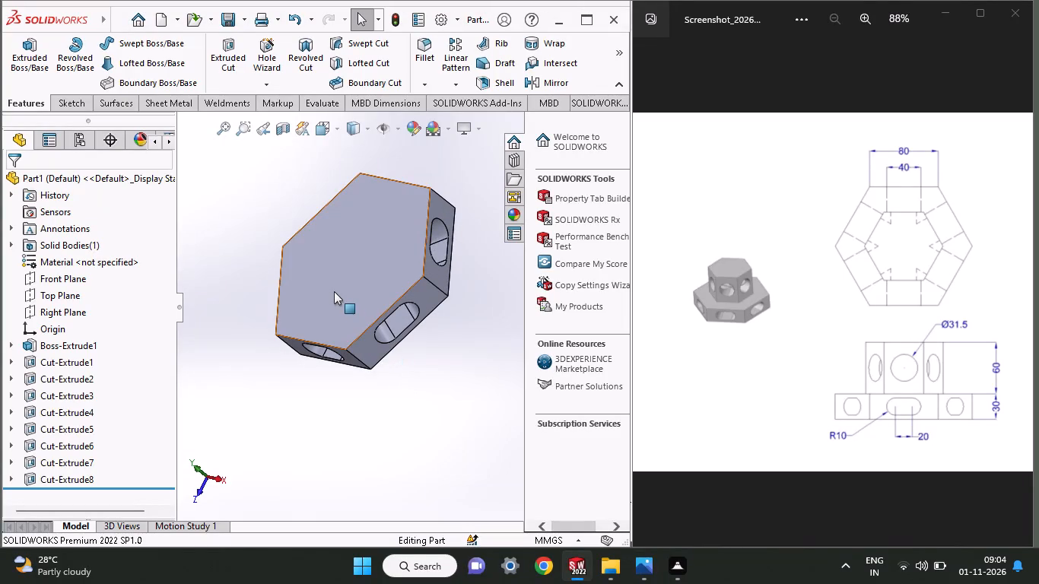
Open a new sketch on the large flat hexagonal top face of the base.
click(334, 291)
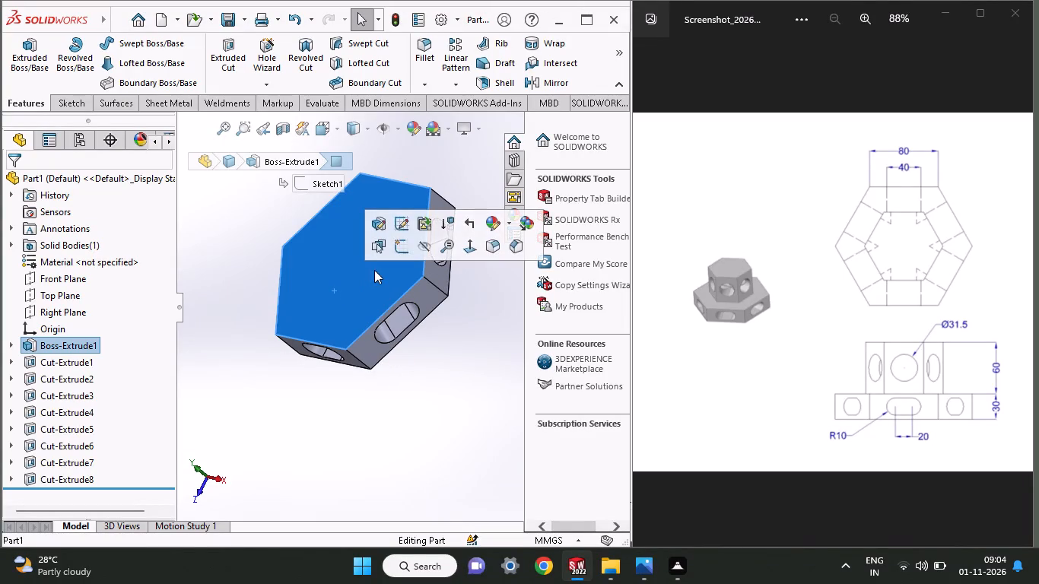
click(408, 255)
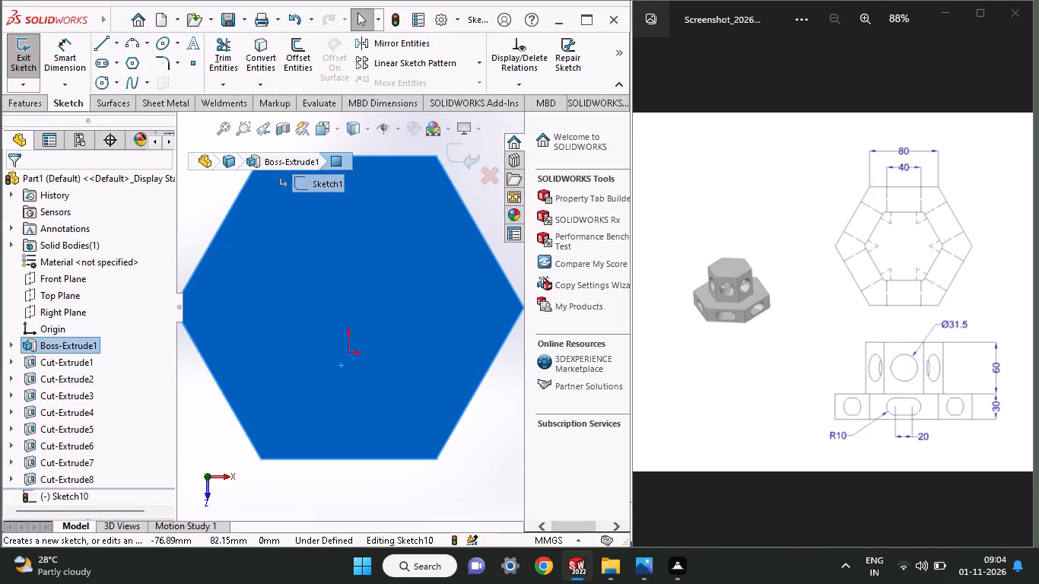
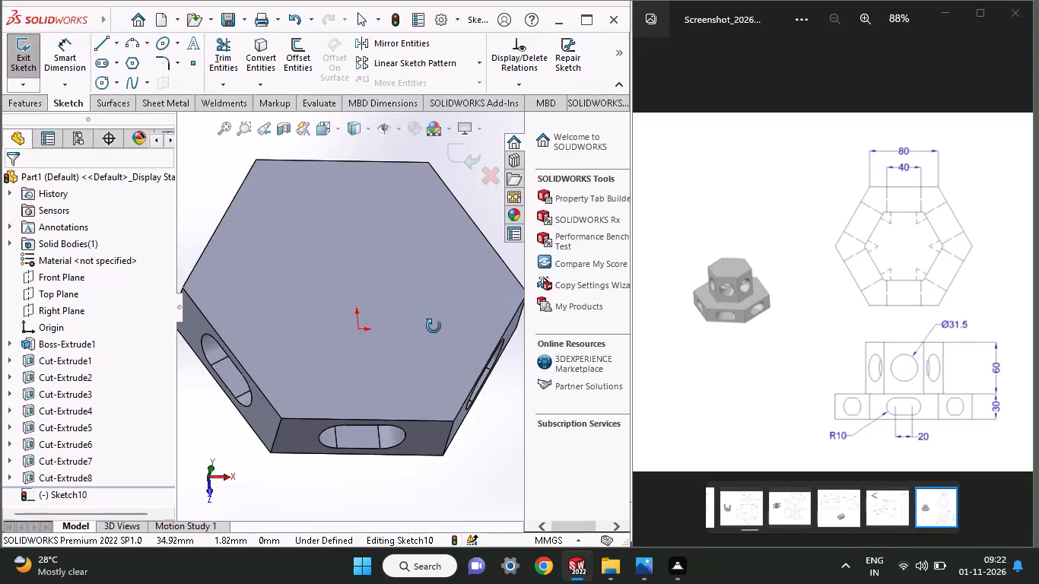
Select the base's large hexagonal top face within the open sketch.
click(434, 309)
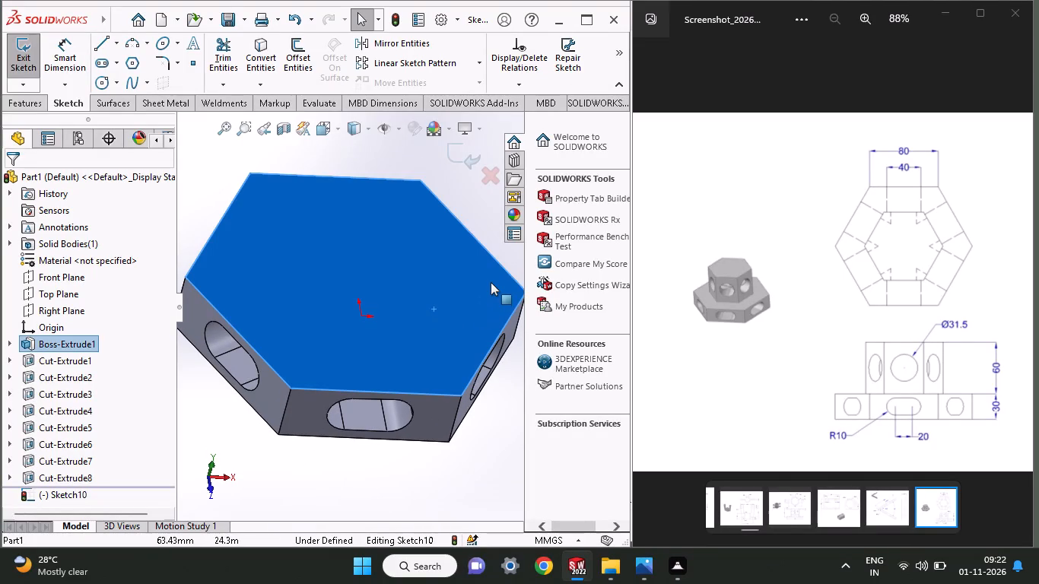
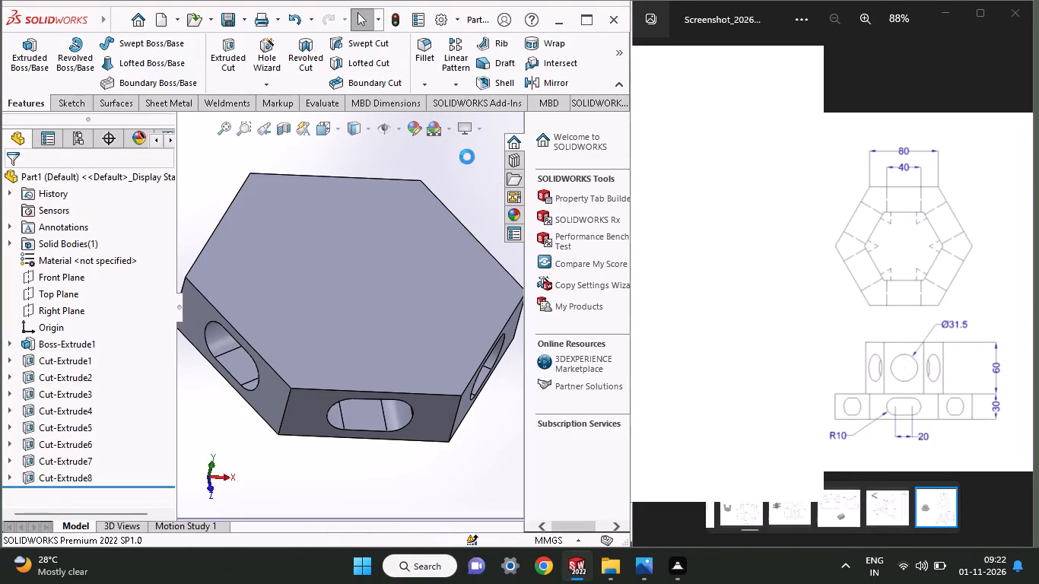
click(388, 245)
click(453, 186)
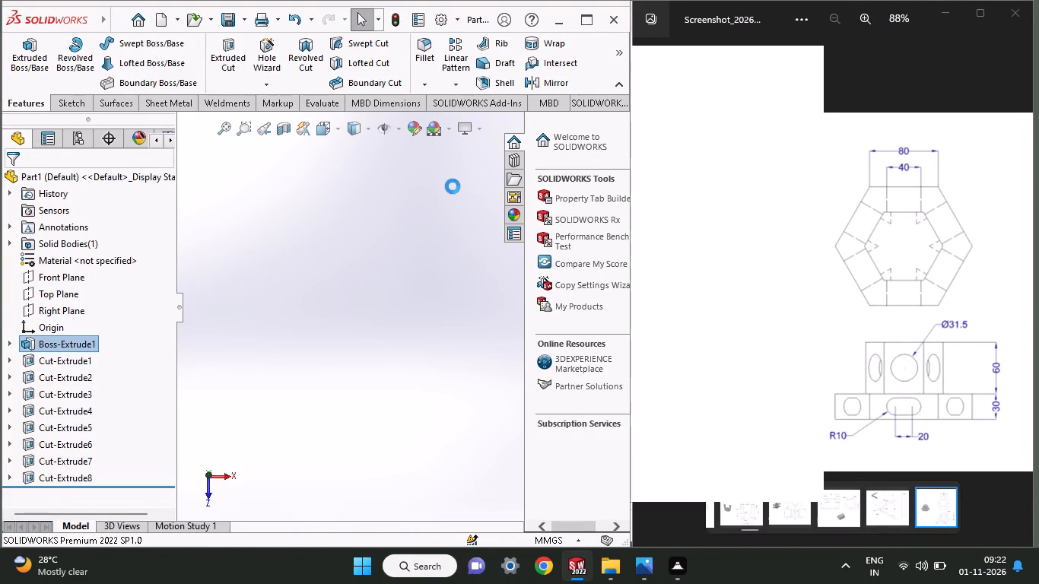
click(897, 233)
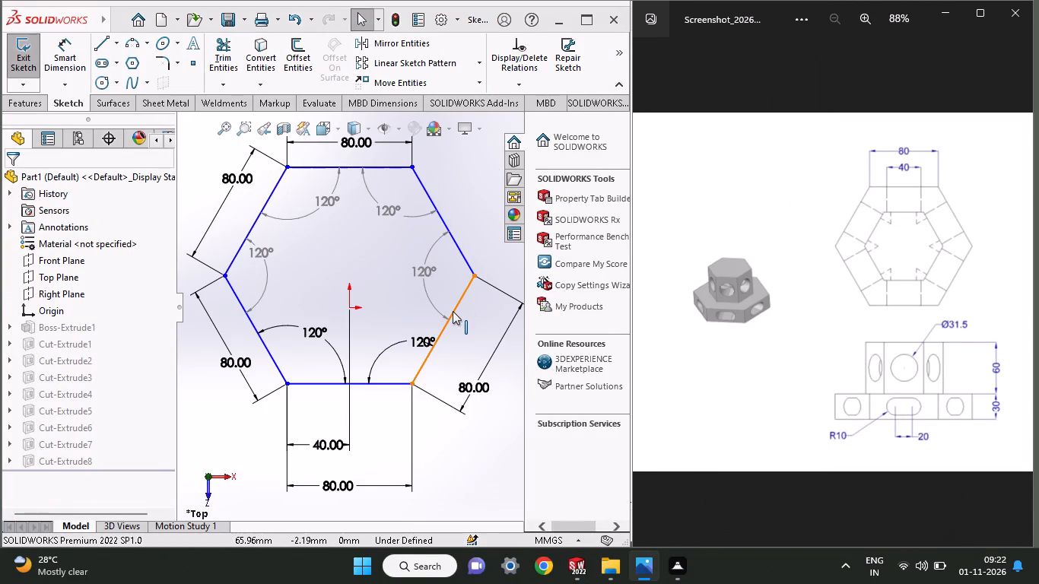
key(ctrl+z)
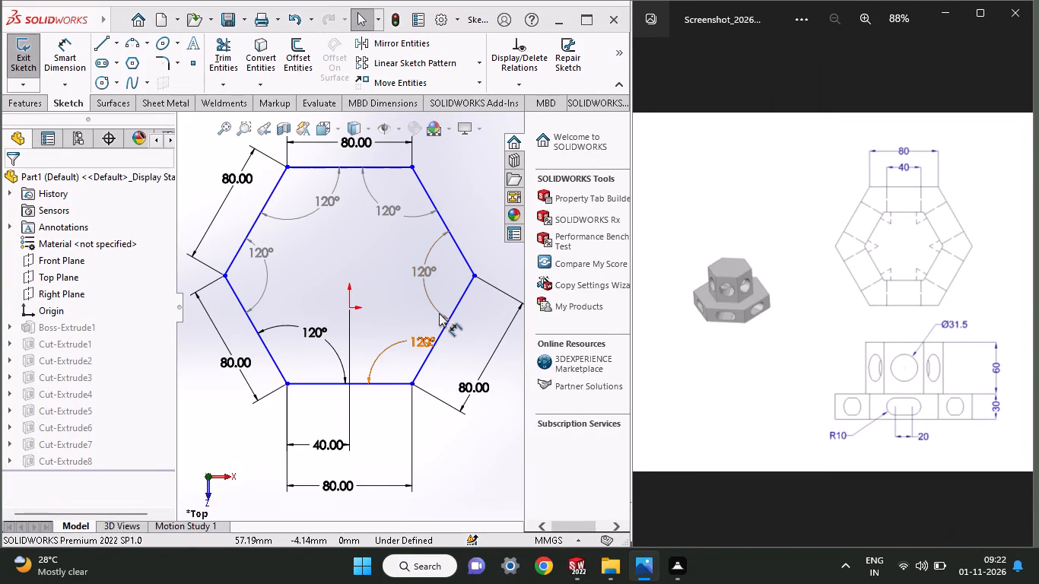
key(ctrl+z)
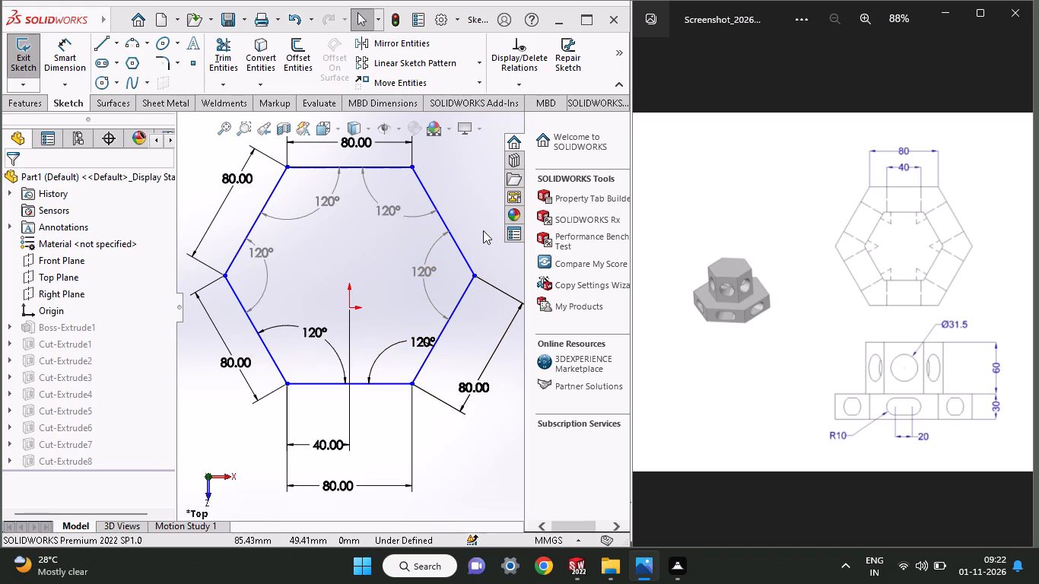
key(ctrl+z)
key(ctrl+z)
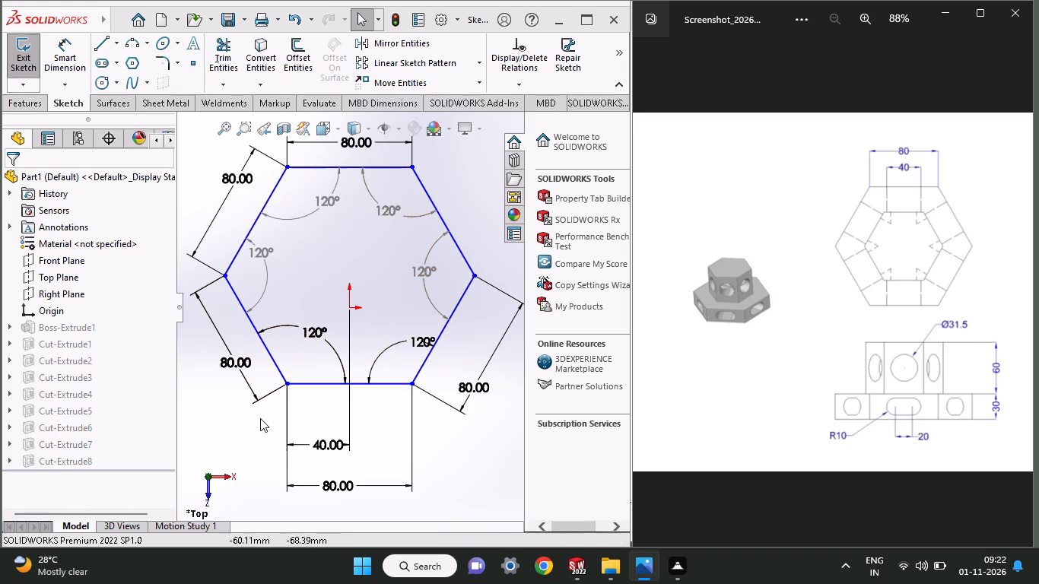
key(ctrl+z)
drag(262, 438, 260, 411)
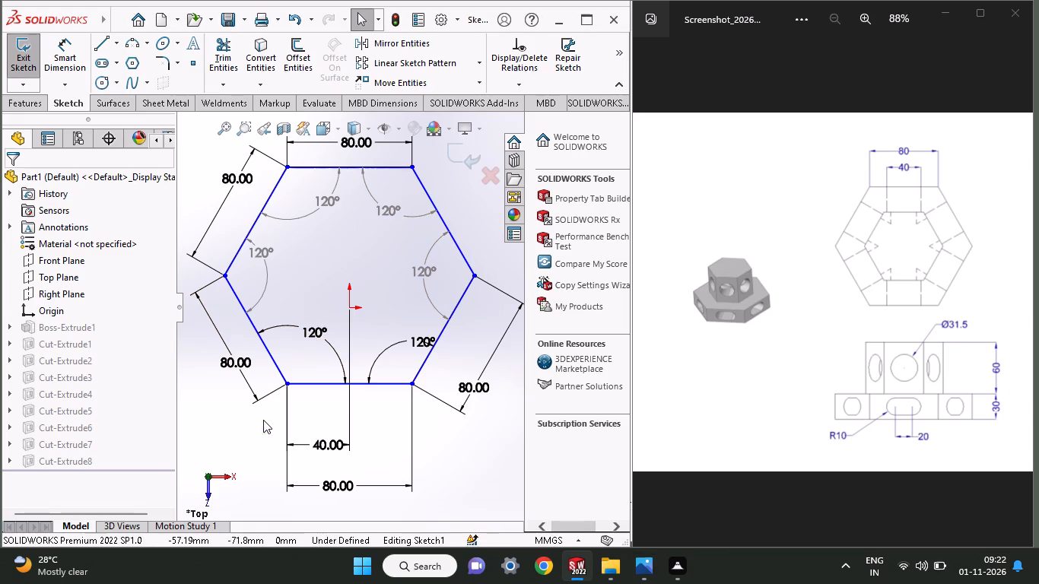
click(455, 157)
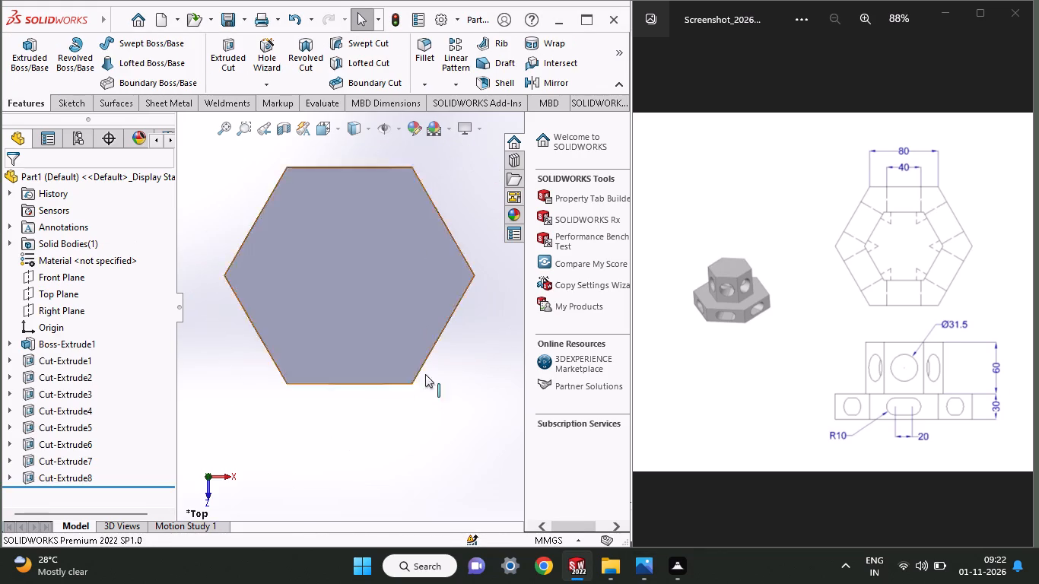
Start a new sketch on the base's large hexagonal top face.
middle_drag(423, 397, 432, 362)
click(381, 287)
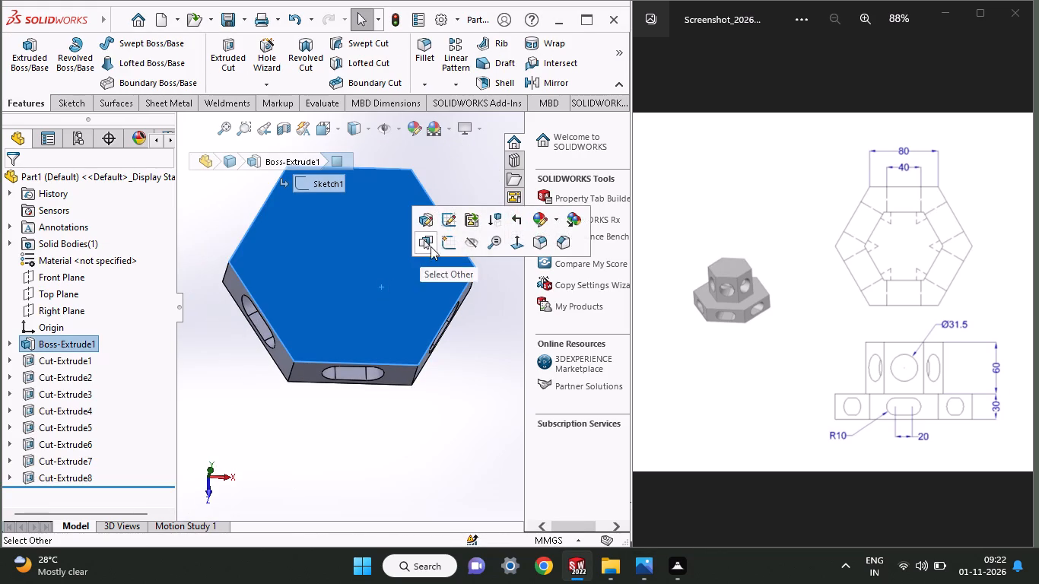
click(451, 243)
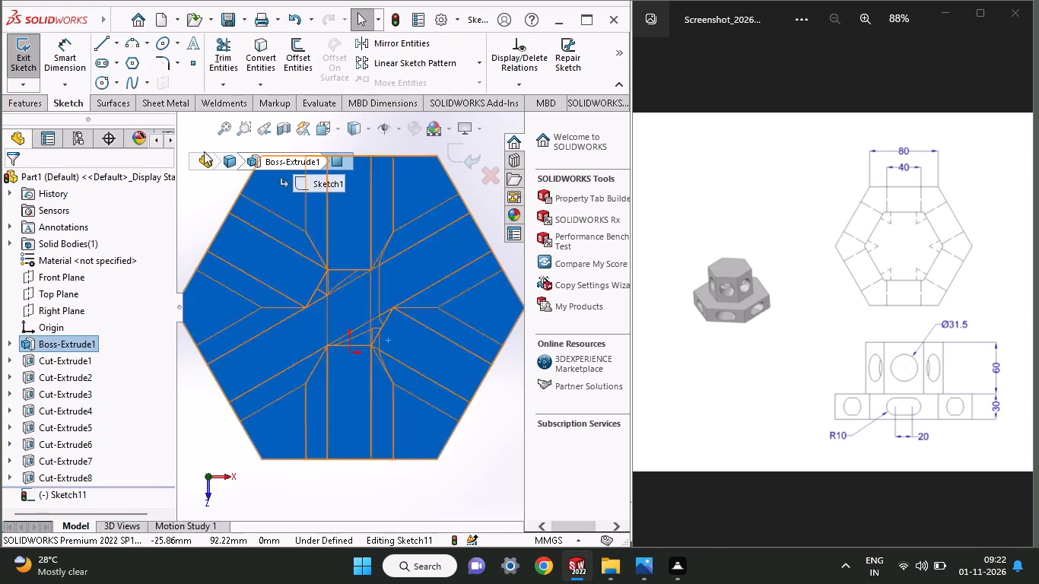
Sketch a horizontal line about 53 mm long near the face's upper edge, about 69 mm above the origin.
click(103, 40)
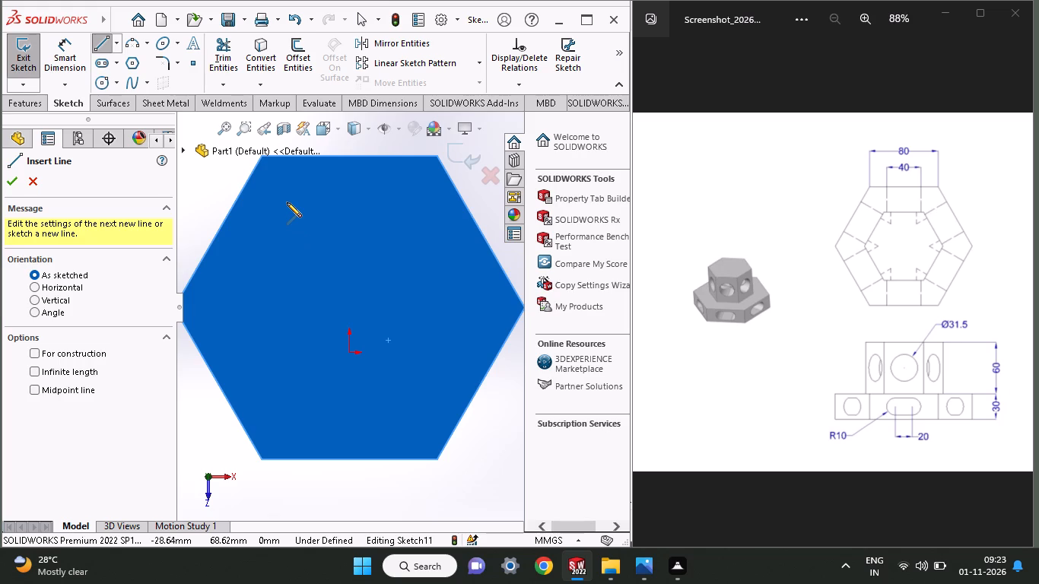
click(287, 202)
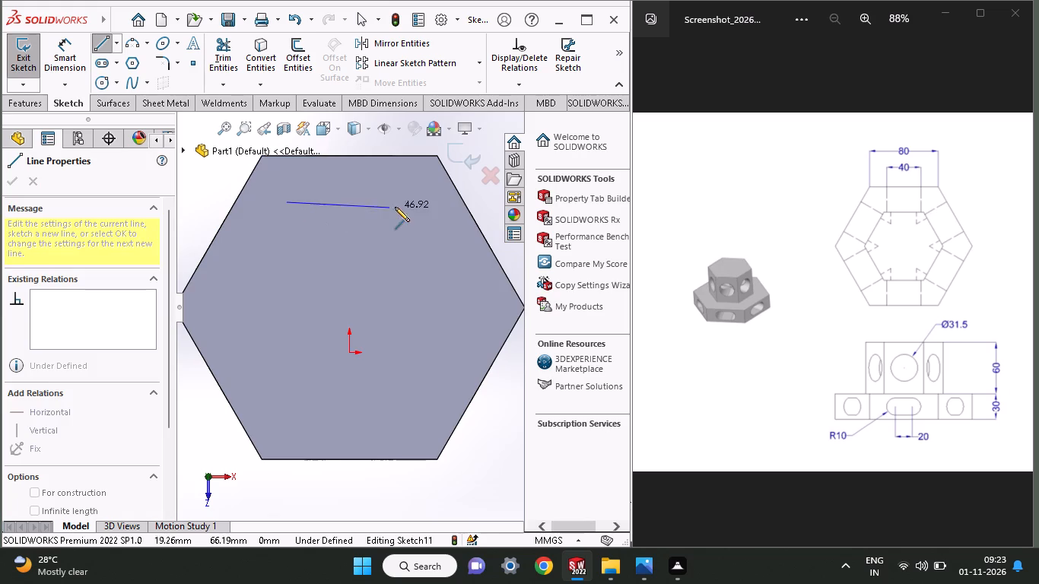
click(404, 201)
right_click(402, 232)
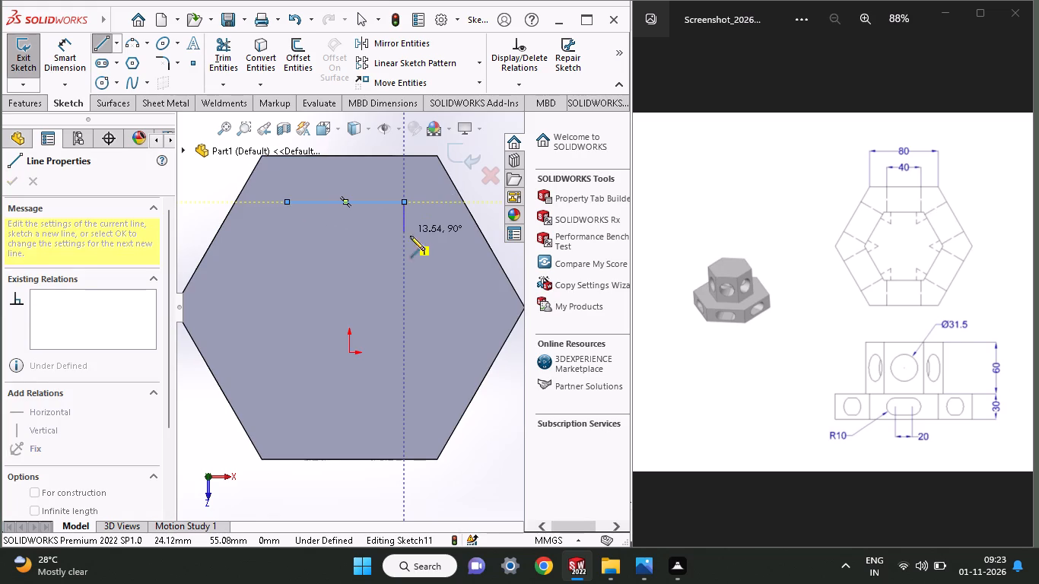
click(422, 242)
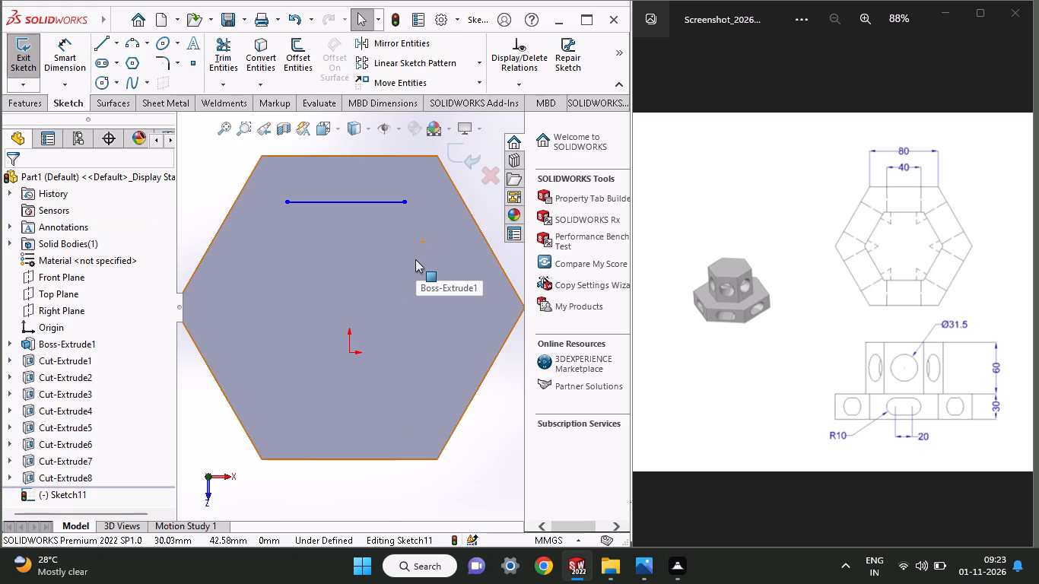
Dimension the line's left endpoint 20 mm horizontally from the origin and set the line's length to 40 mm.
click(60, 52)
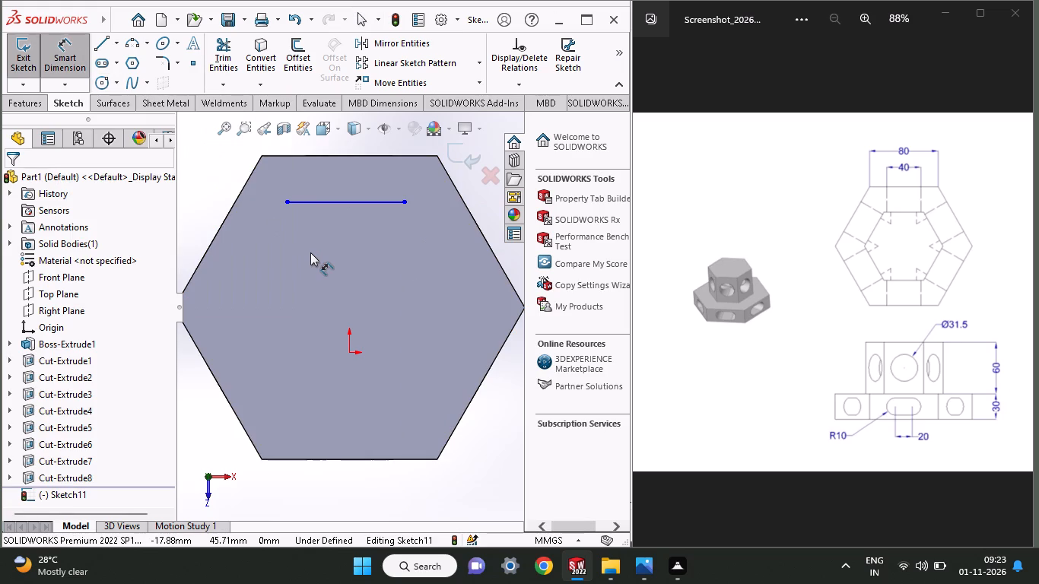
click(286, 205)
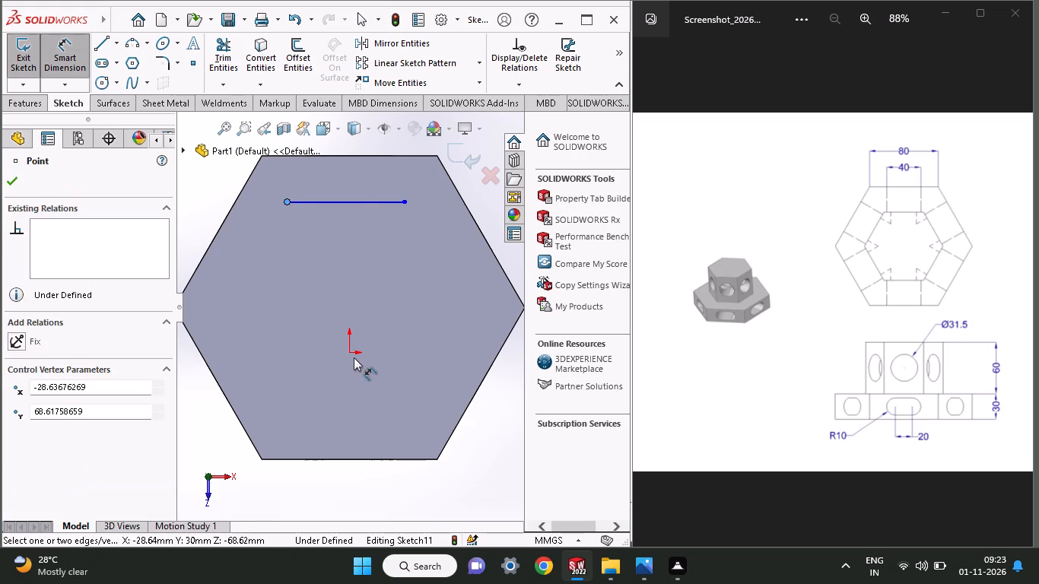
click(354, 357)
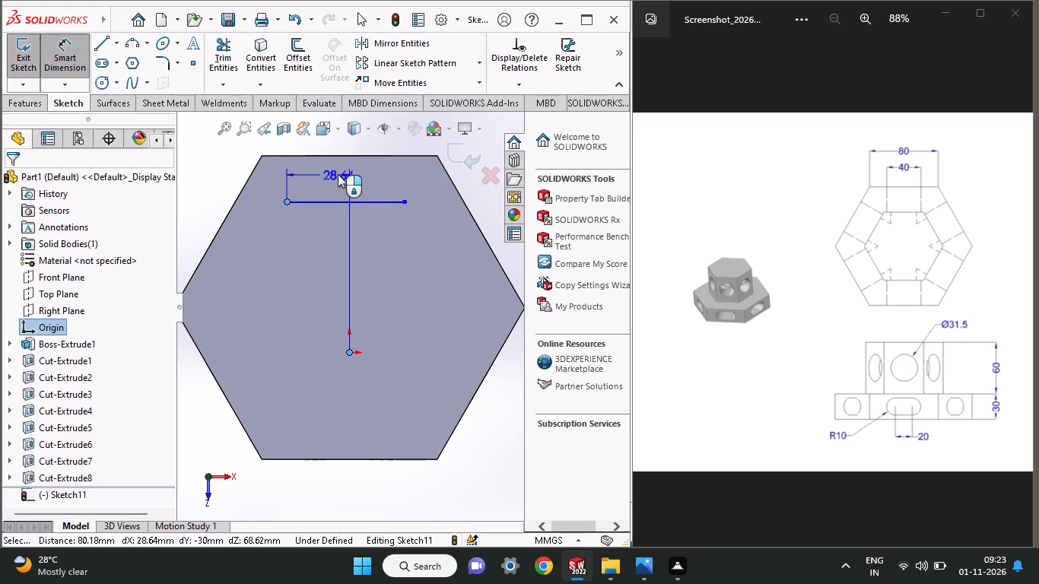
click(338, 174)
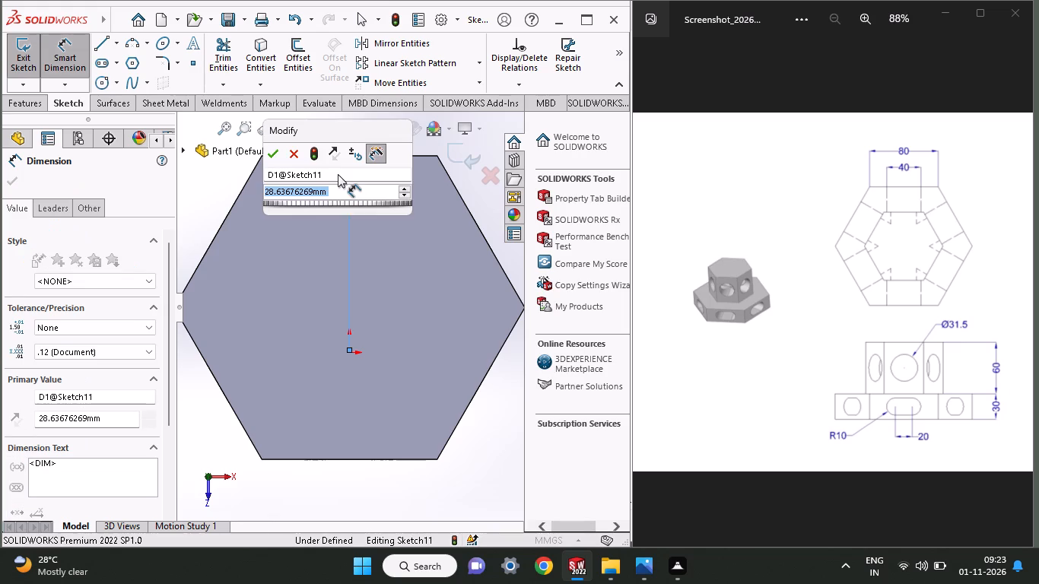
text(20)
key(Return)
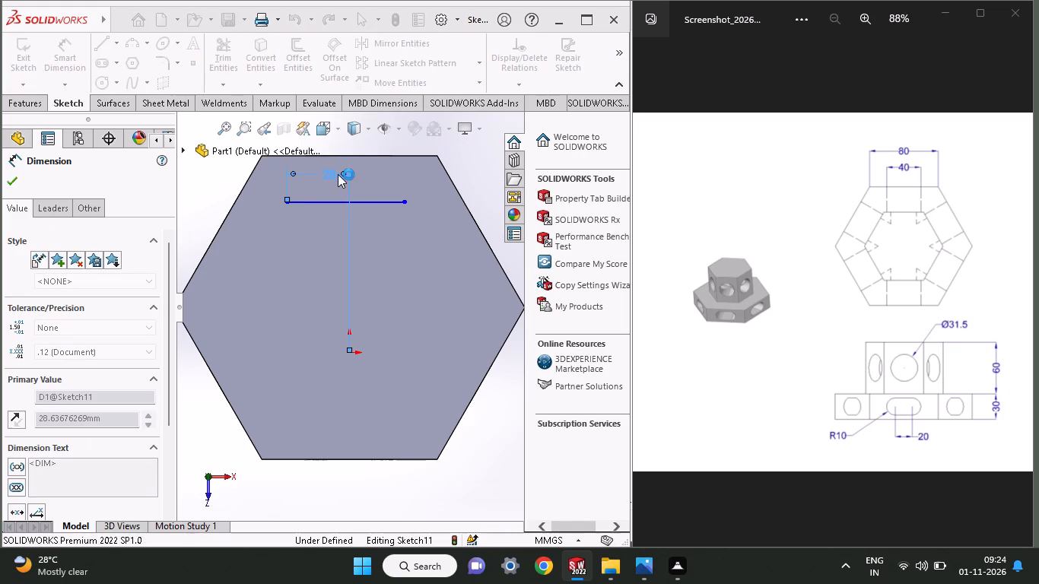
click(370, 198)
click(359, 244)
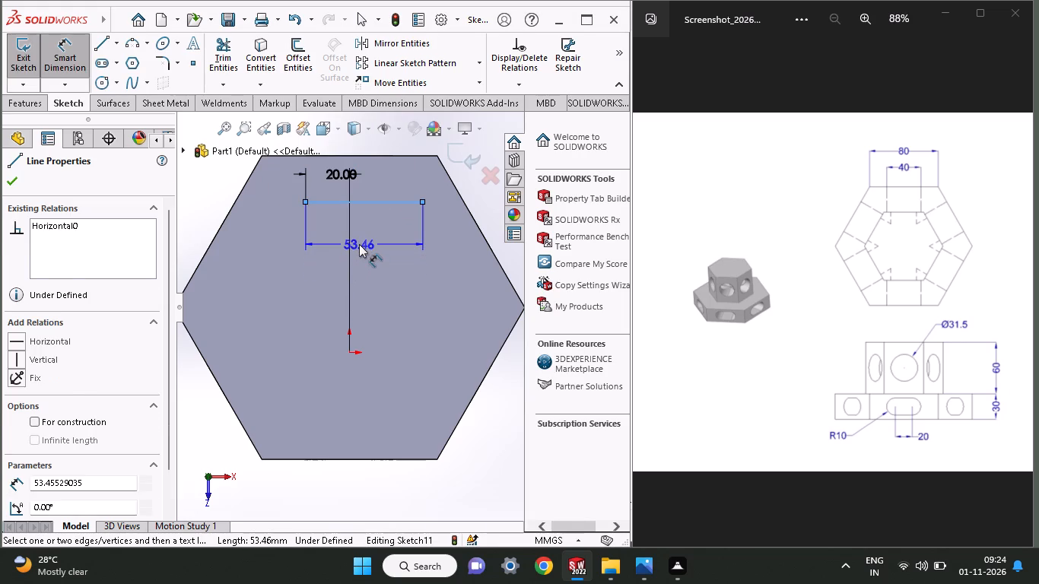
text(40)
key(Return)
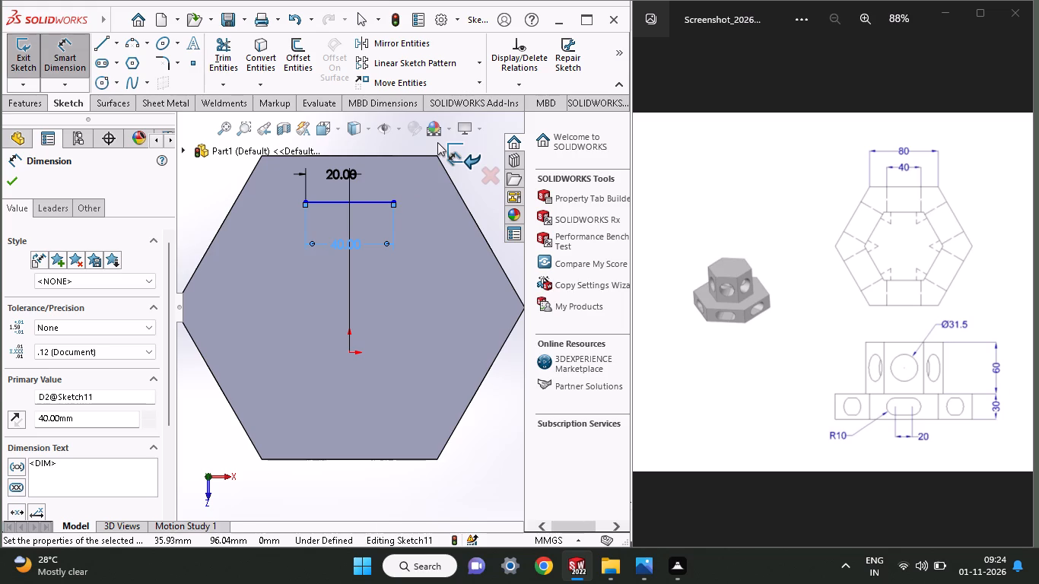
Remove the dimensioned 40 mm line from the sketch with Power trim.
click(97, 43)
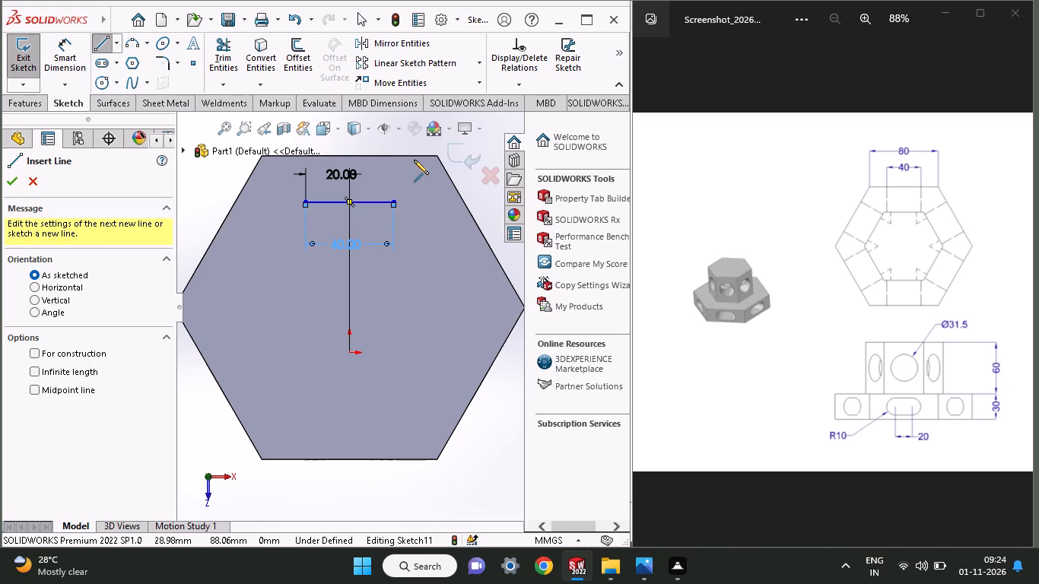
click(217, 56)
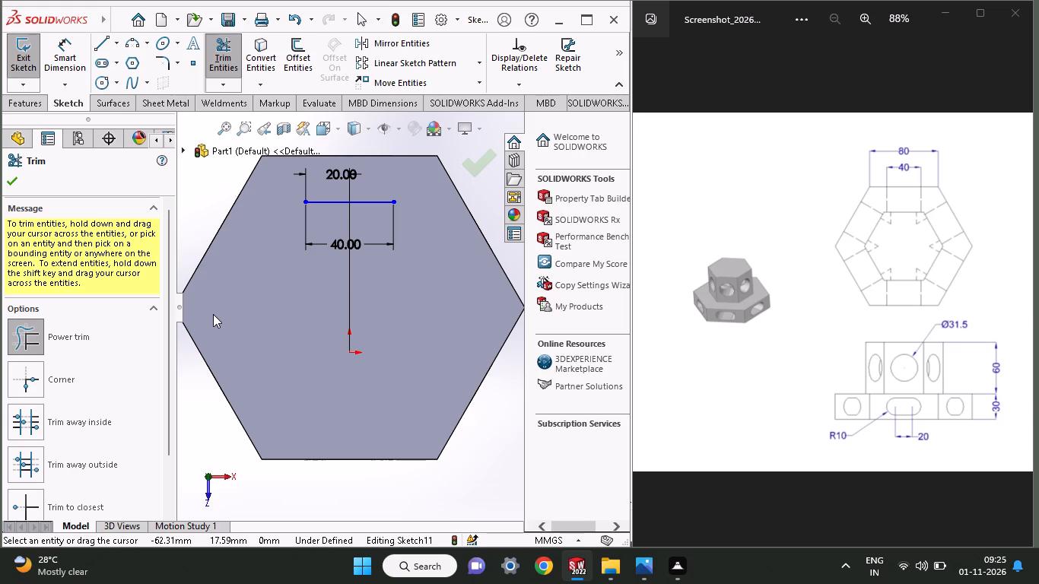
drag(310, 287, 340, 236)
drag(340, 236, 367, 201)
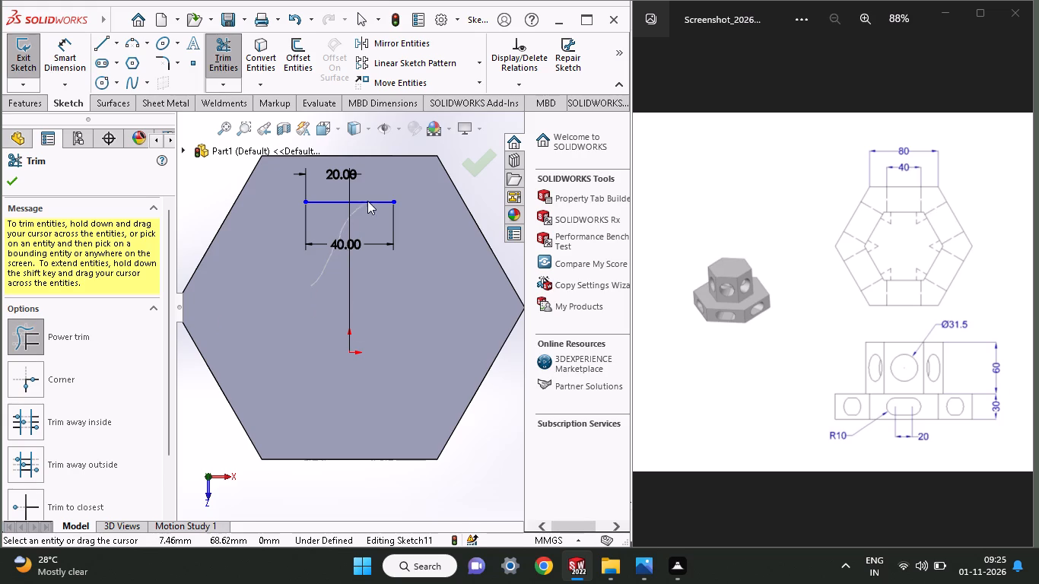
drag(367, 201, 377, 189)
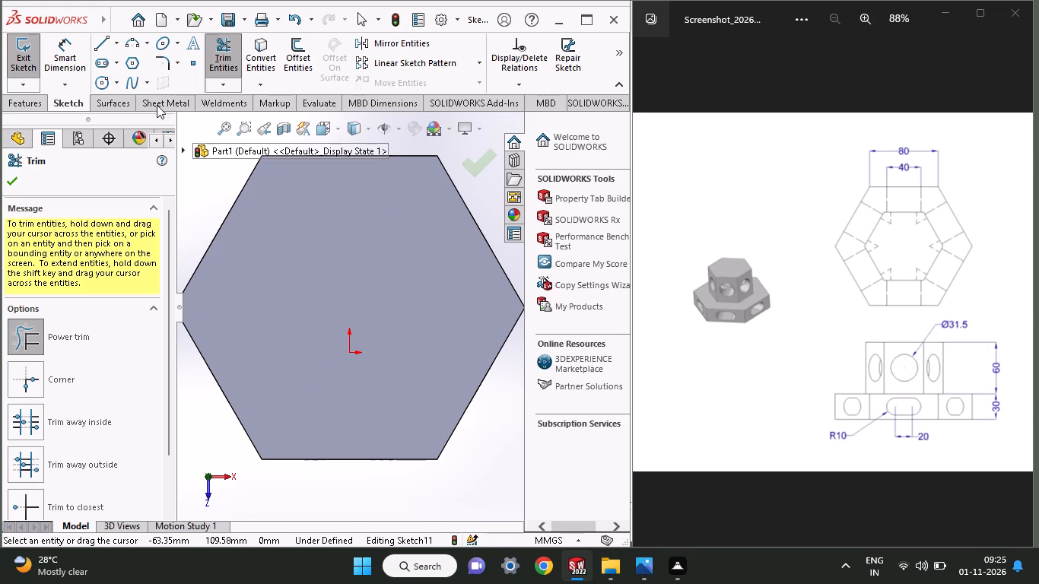
Sketch a shorter horizontal line on the hexagonal face, about 57 mm above the origin and spanning across its vertical axis.
click(96, 43)
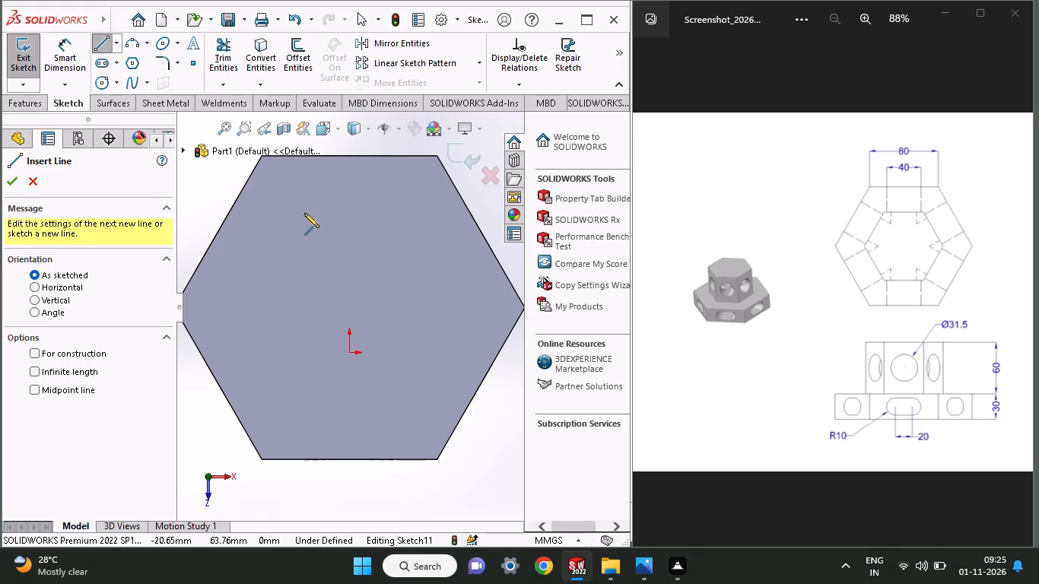
click(320, 227)
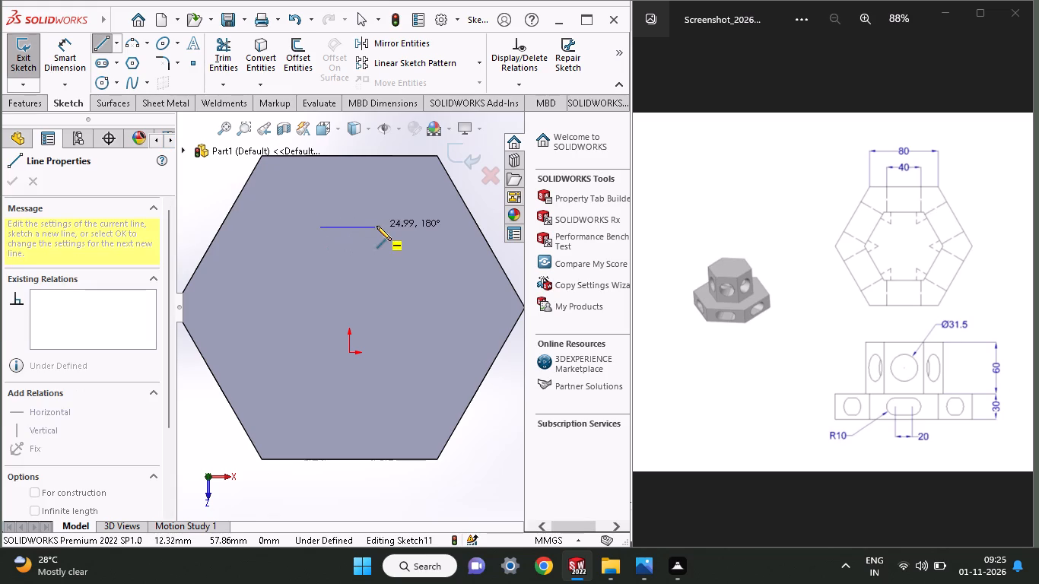
click(379, 226)
right_click(391, 214)
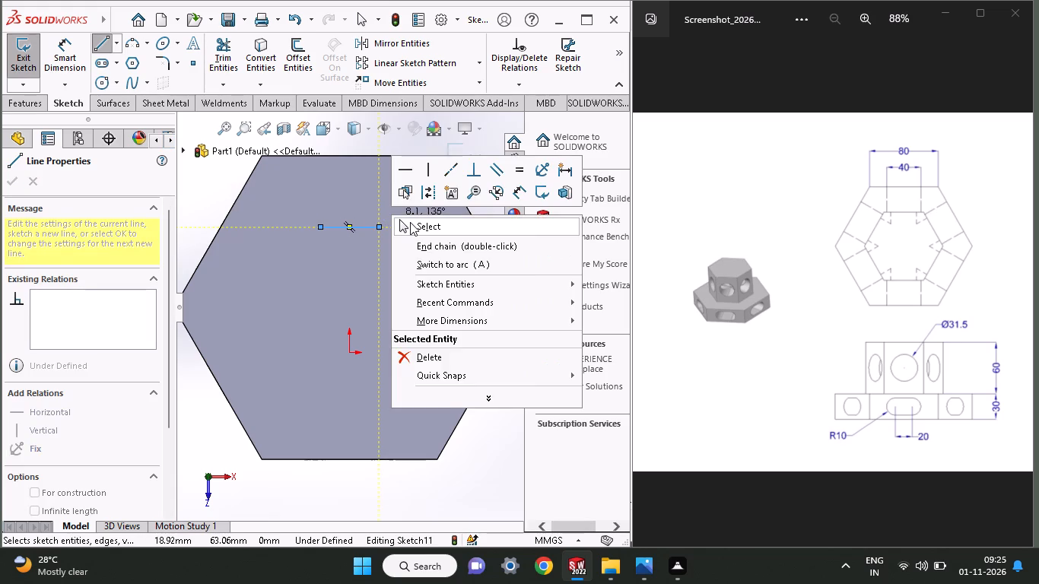
click(410, 222)
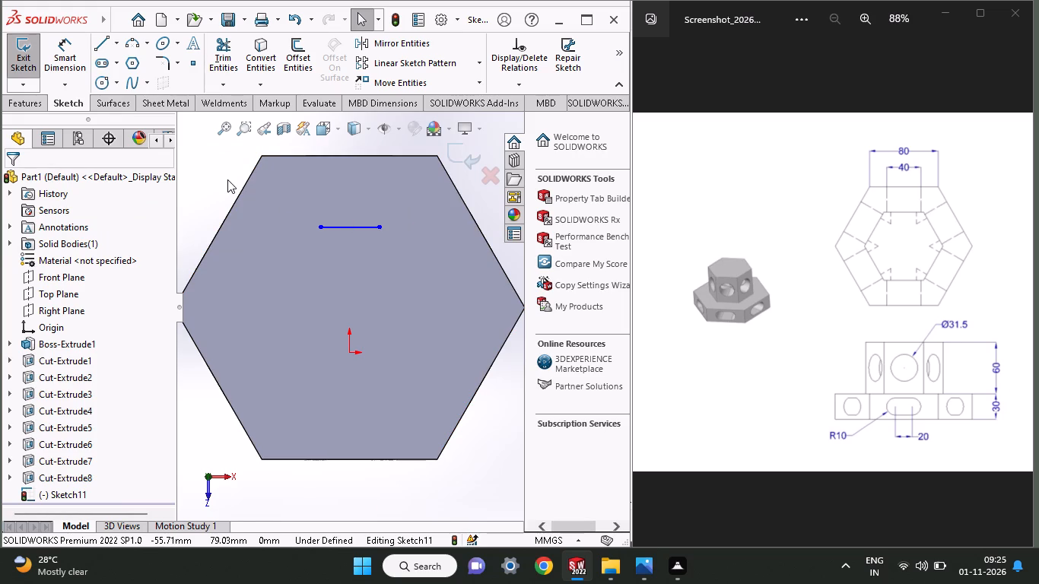
Dimension the horizontal distance from the origin to the new line's left endpoint as 20 mm.
click(67, 56)
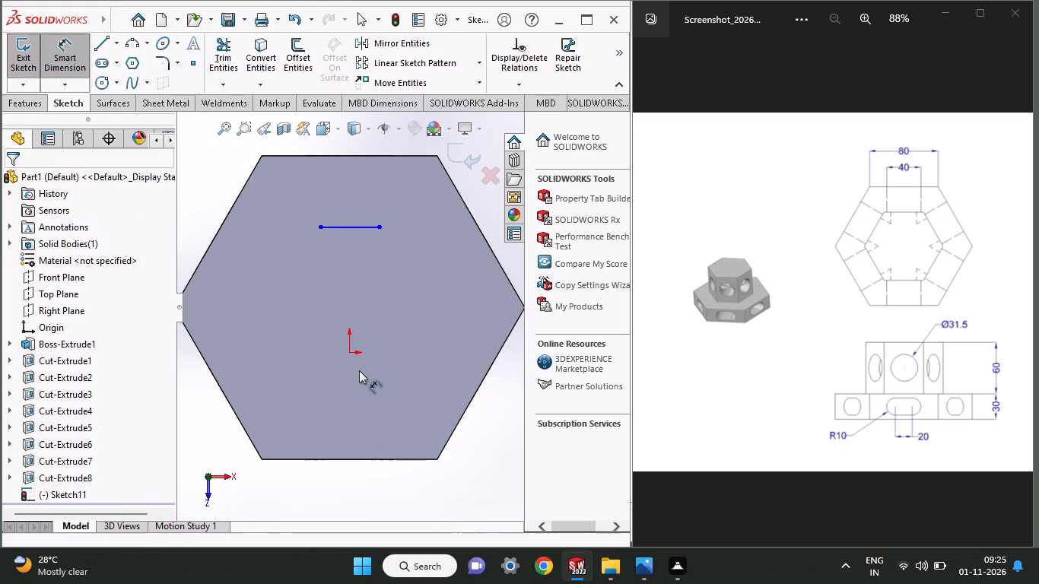
click(349, 356)
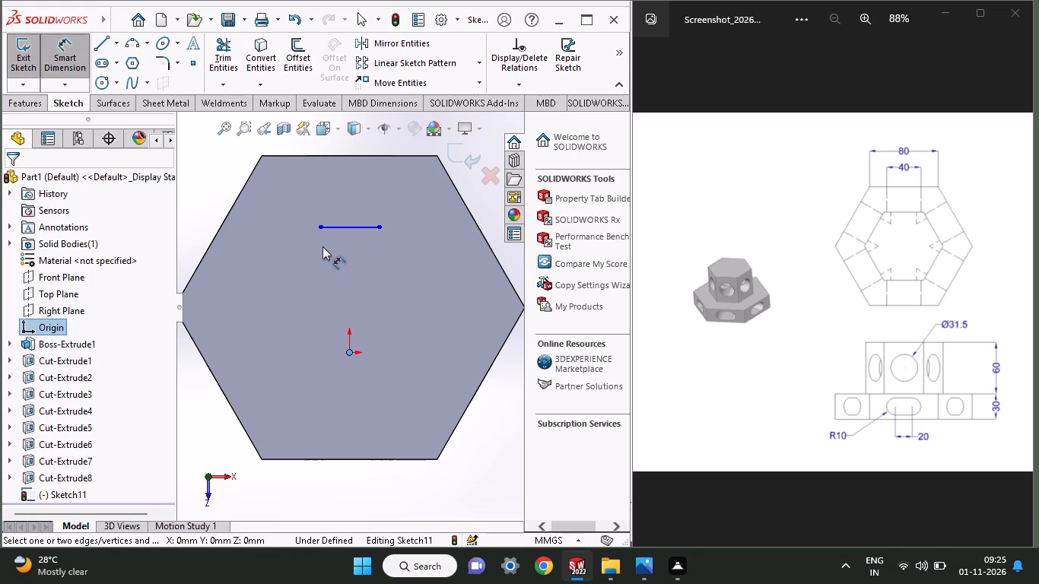
click(325, 224)
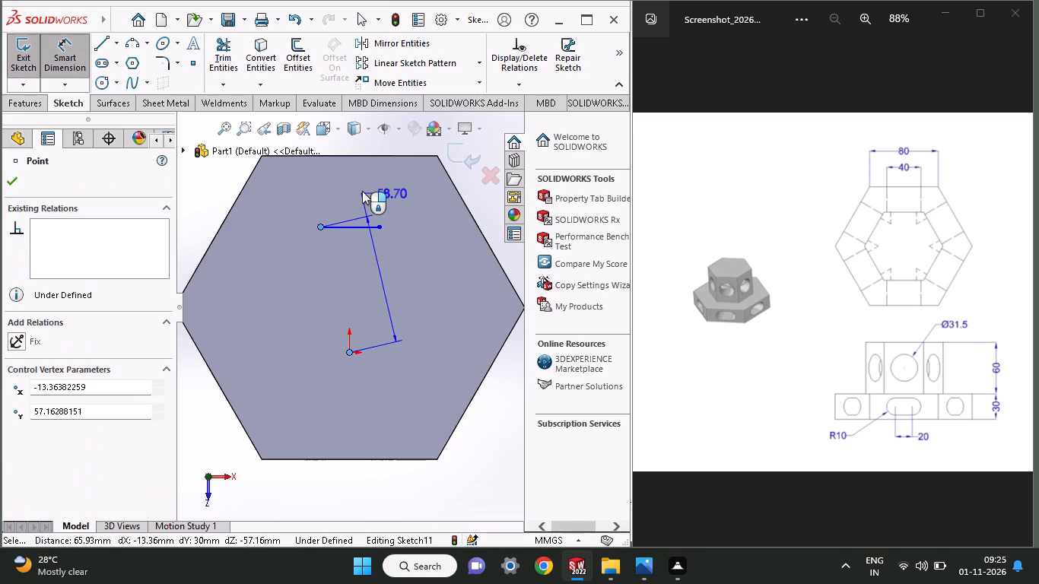
click(345, 174)
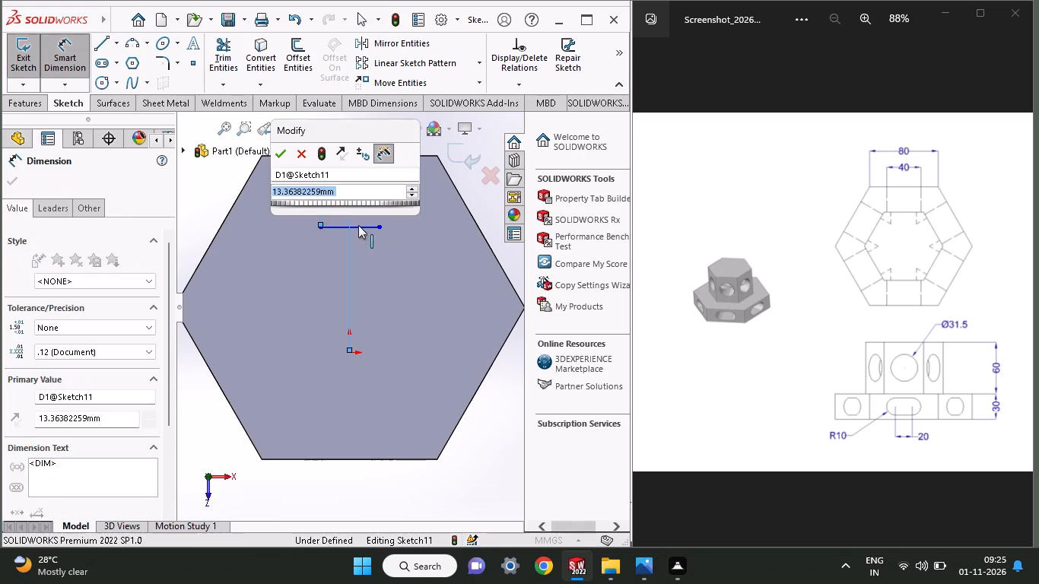
text(20)
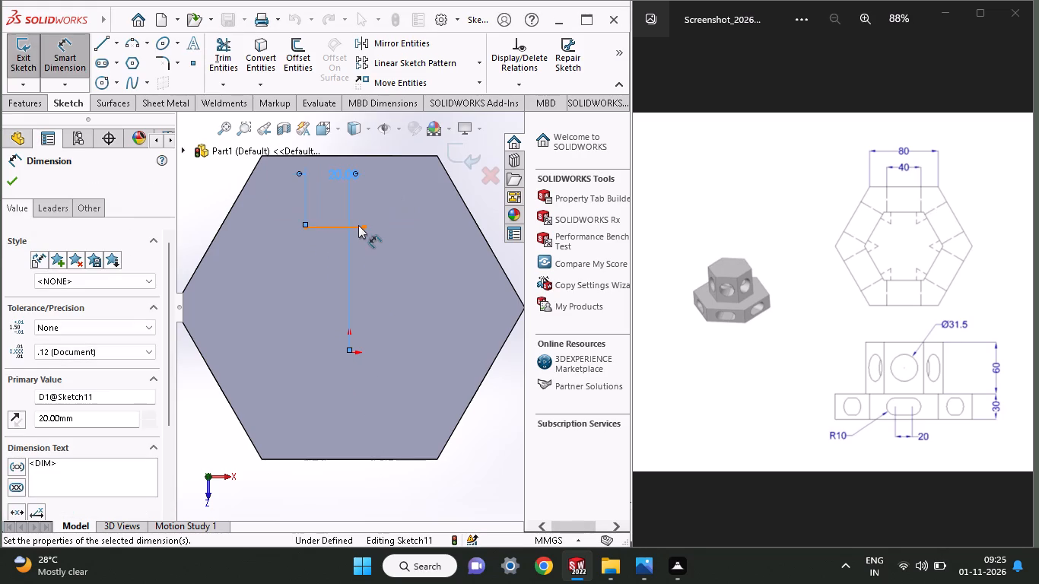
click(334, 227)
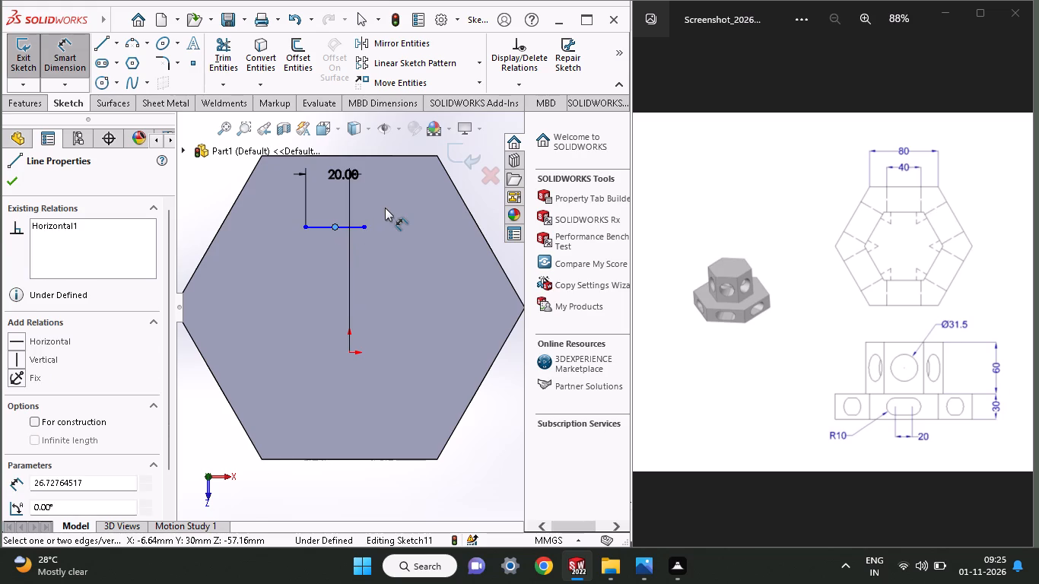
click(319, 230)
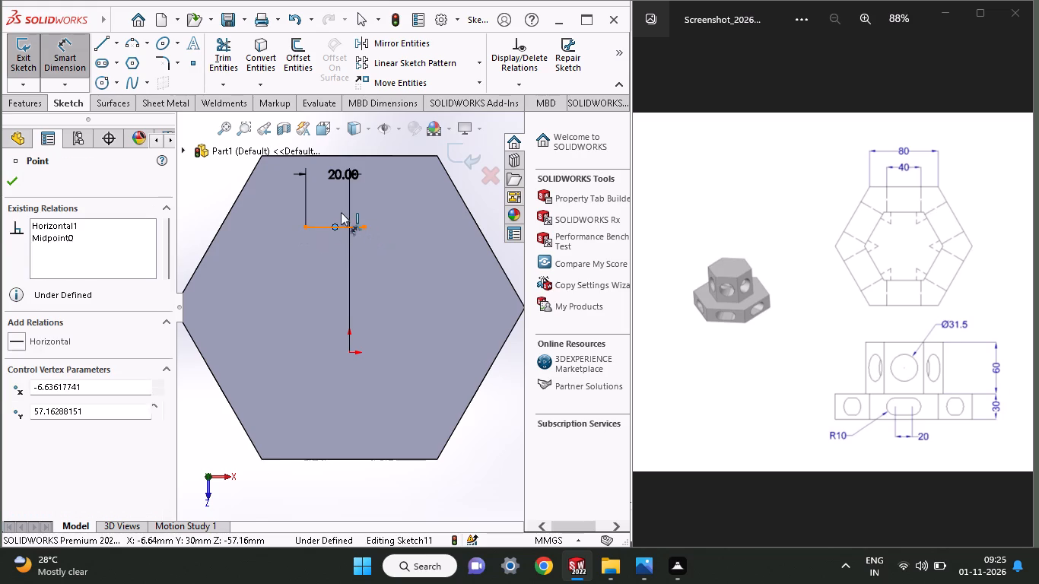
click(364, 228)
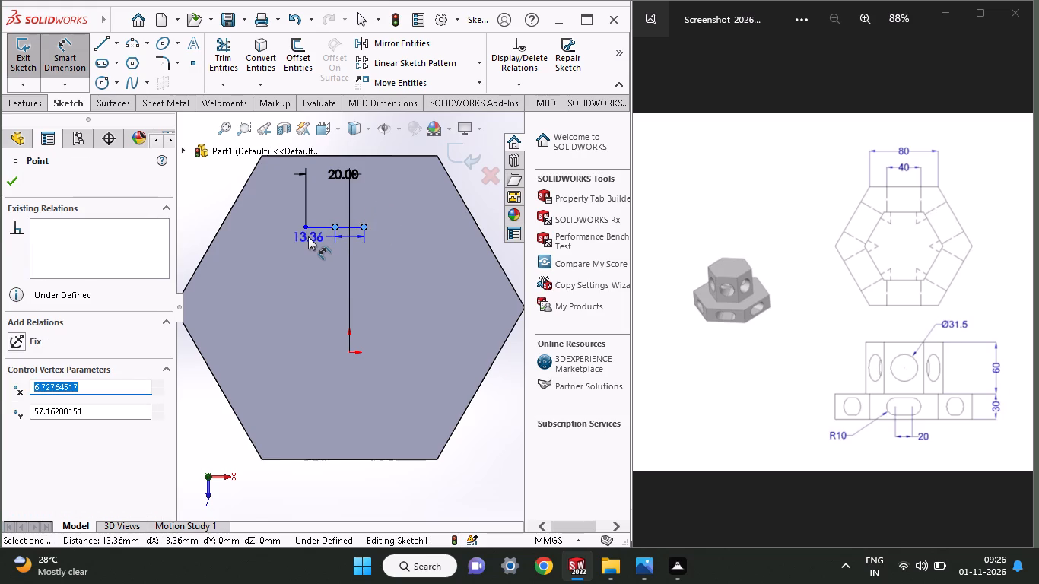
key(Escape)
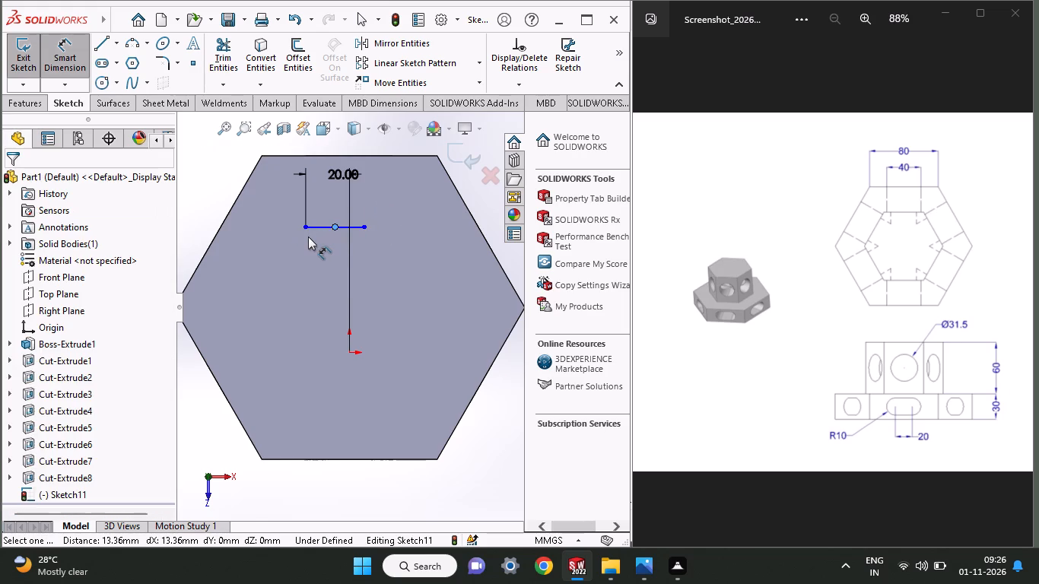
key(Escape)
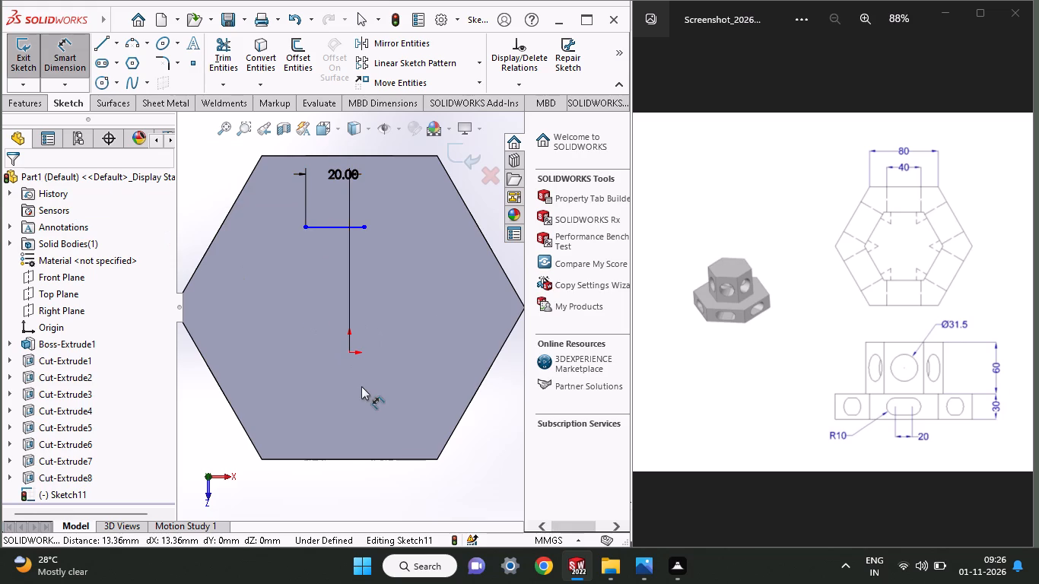
Dimension the horizontal distance from the origin to the sketched line's right endpoint as 20 mm.
click(346, 354)
click(363, 229)
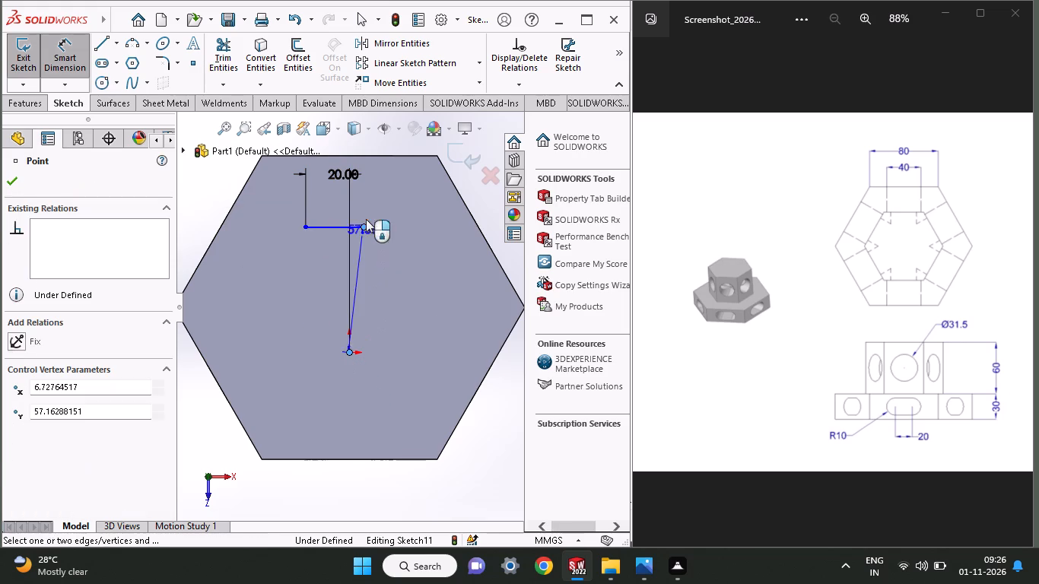
click(354, 372)
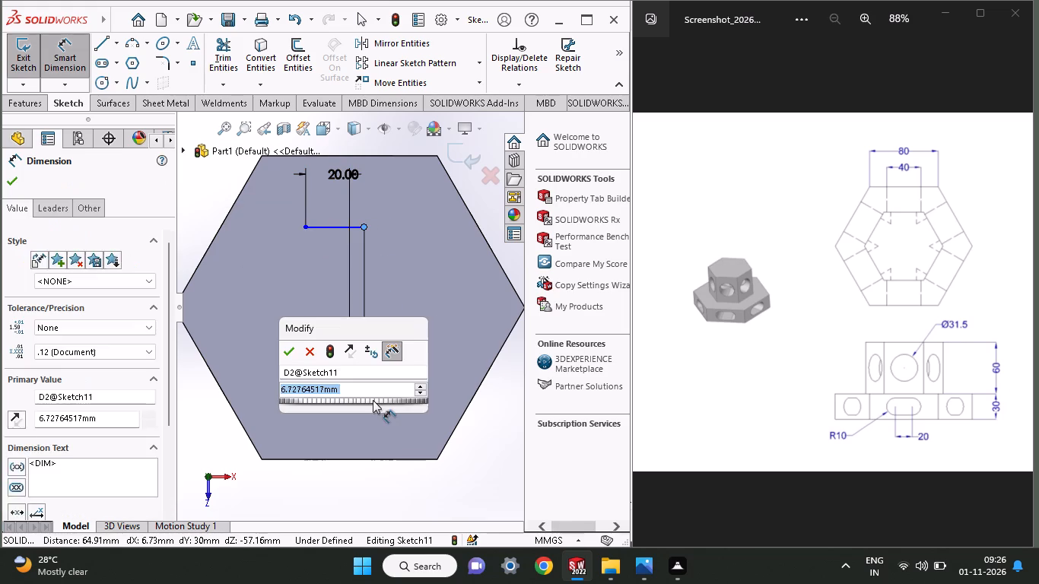
text(20)
key(Return)
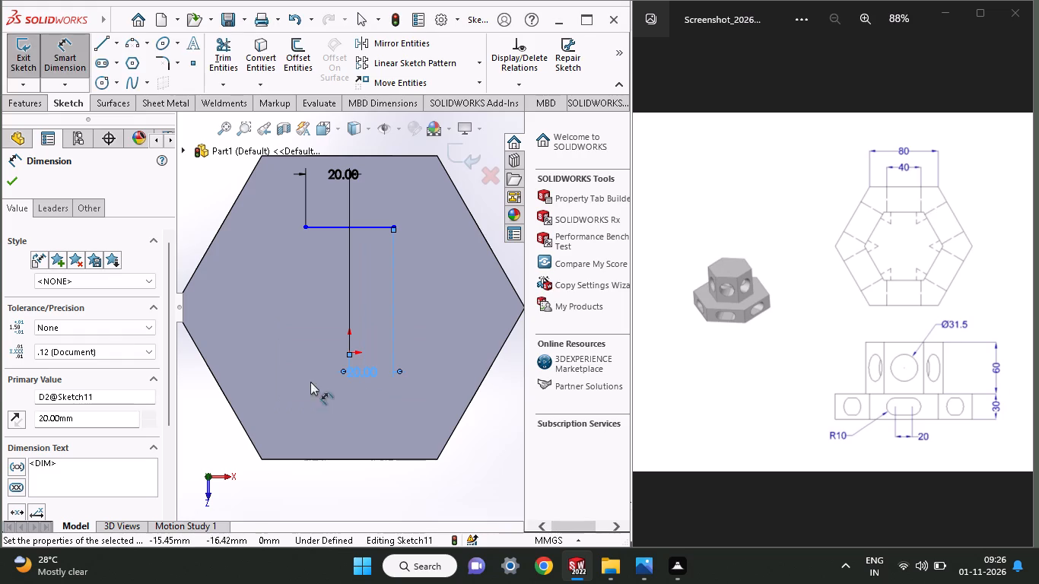
click(11, 186)
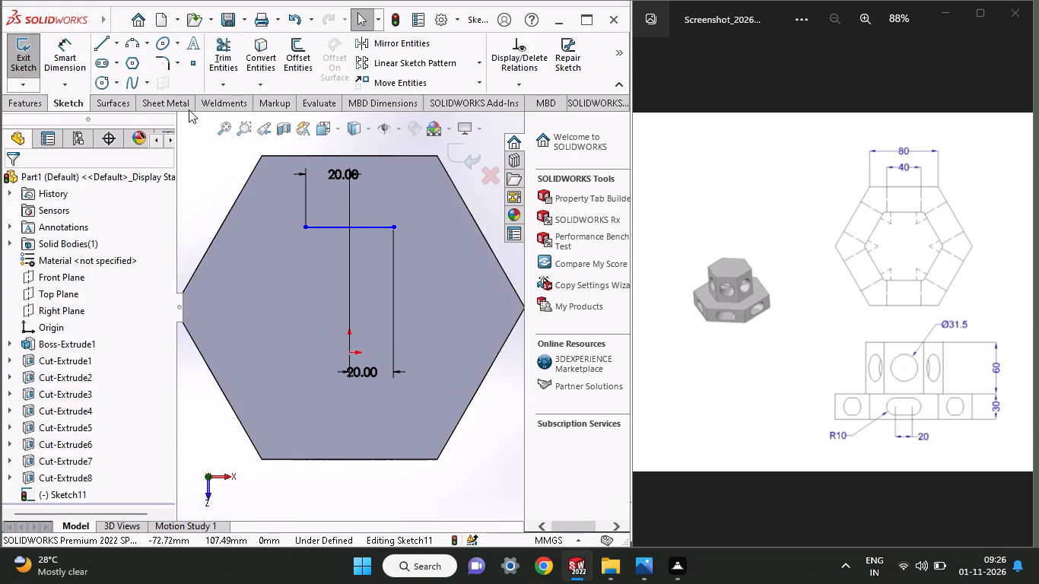
Sketch a slanted line about 46 mm long from the horizontal line's left endpoint, running down and outward to the left.
click(95, 47)
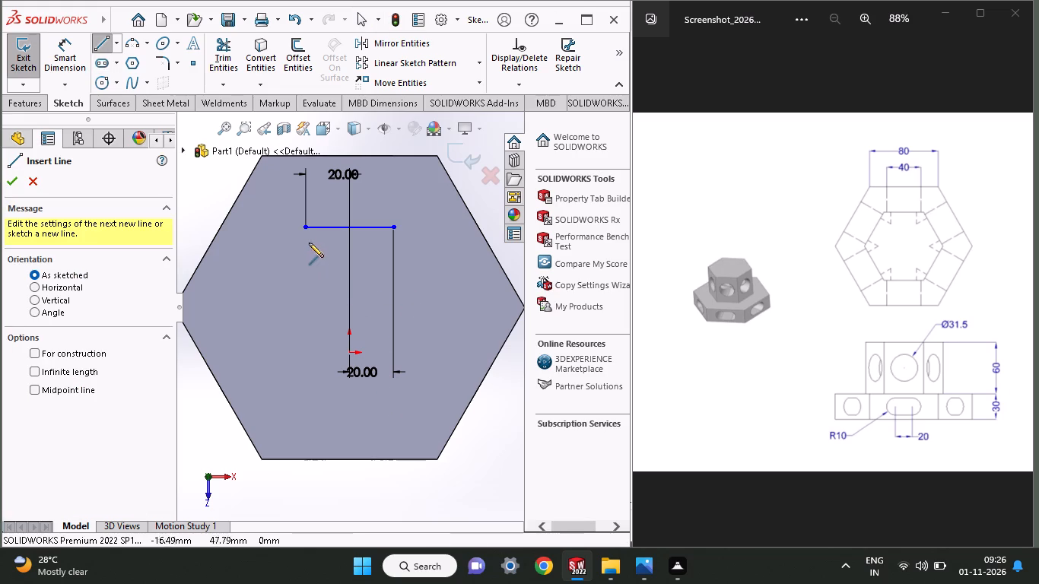
click(304, 229)
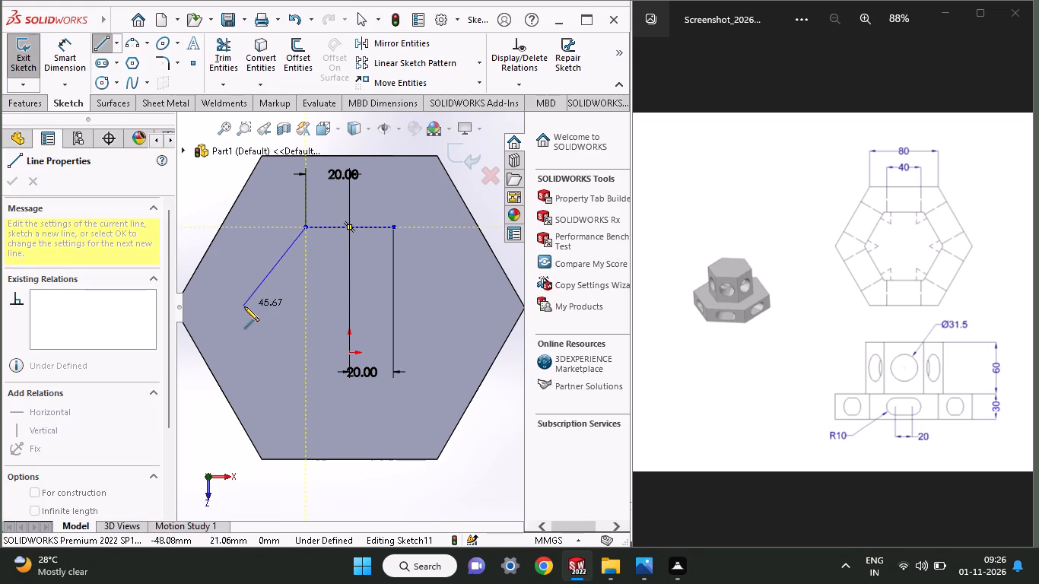
click(244, 306)
right_click(303, 280)
click(316, 288)
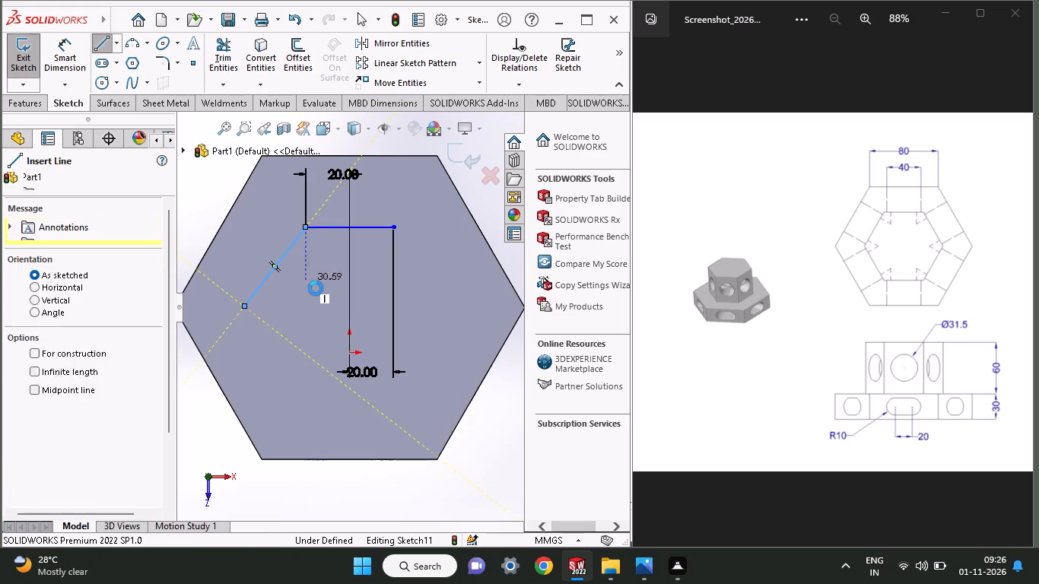
Dimension the angle between the slanted line and the horizontal line as 120°.
click(65, 46)
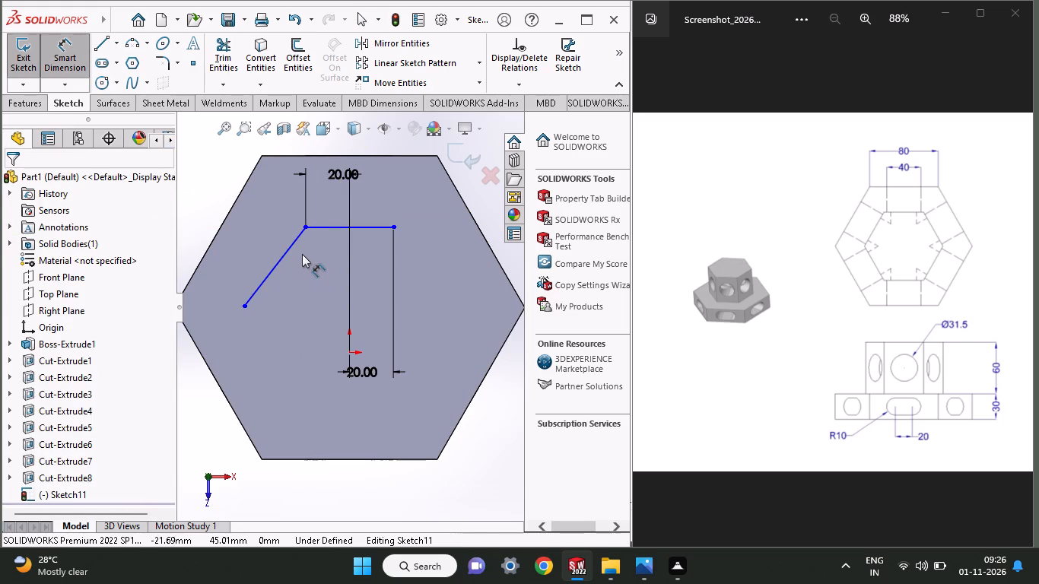
click(292, 249)
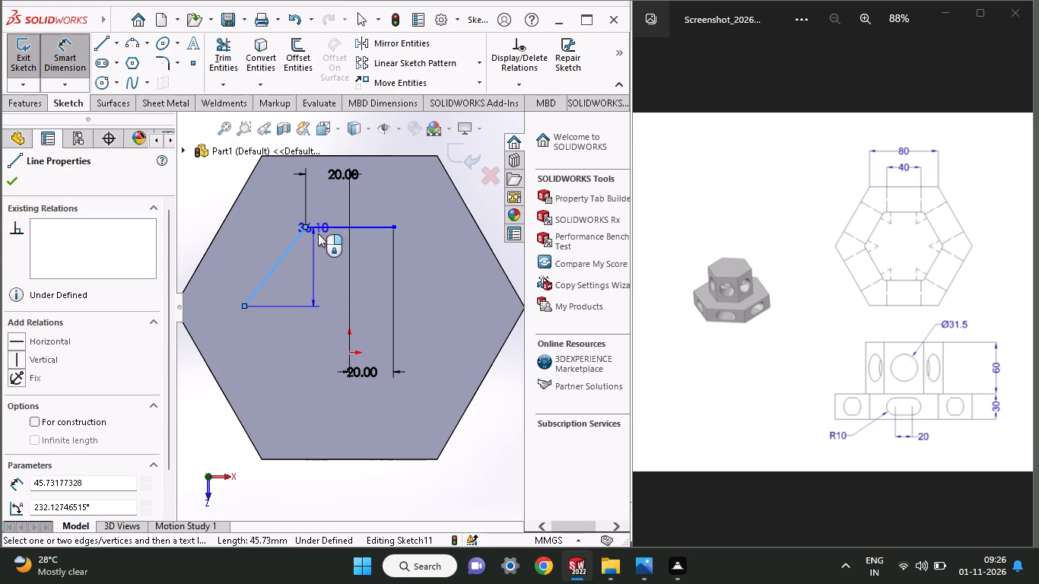
click(324, 228)
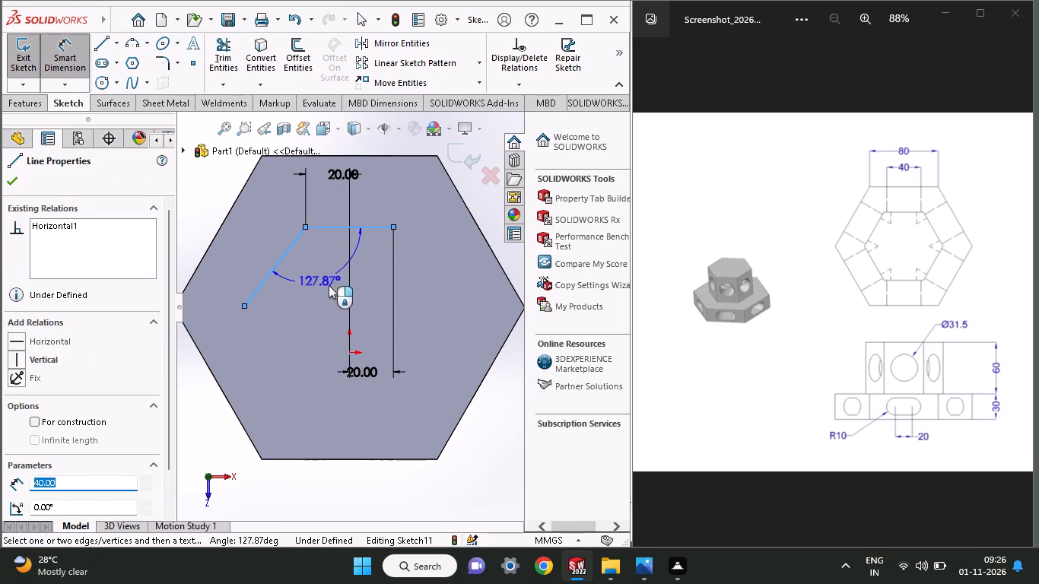
click(325, 265)
text(120)
key(Return)
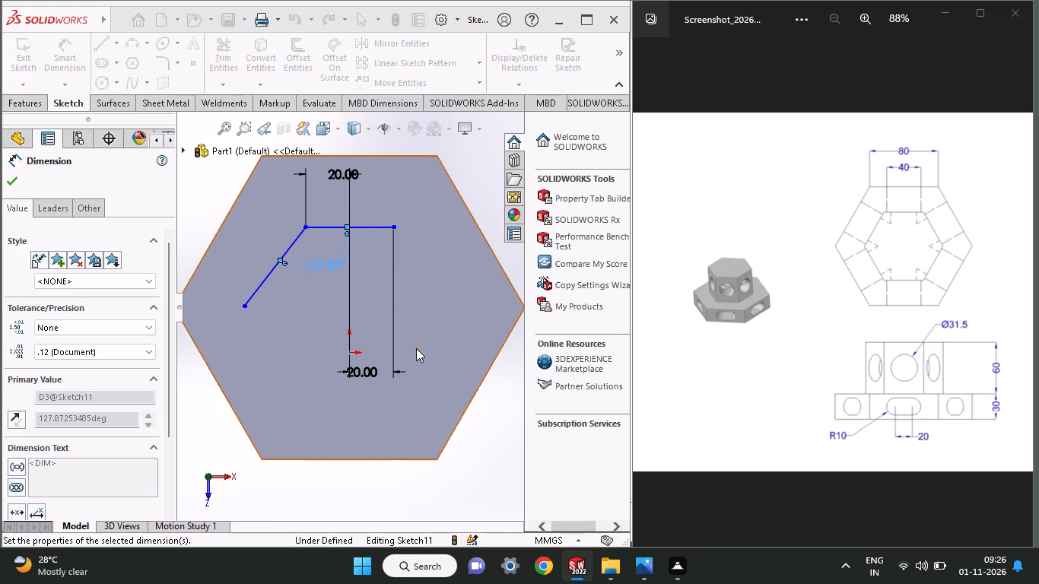
Dimension the slanted line's length as 40 mm.
click(275, 284)
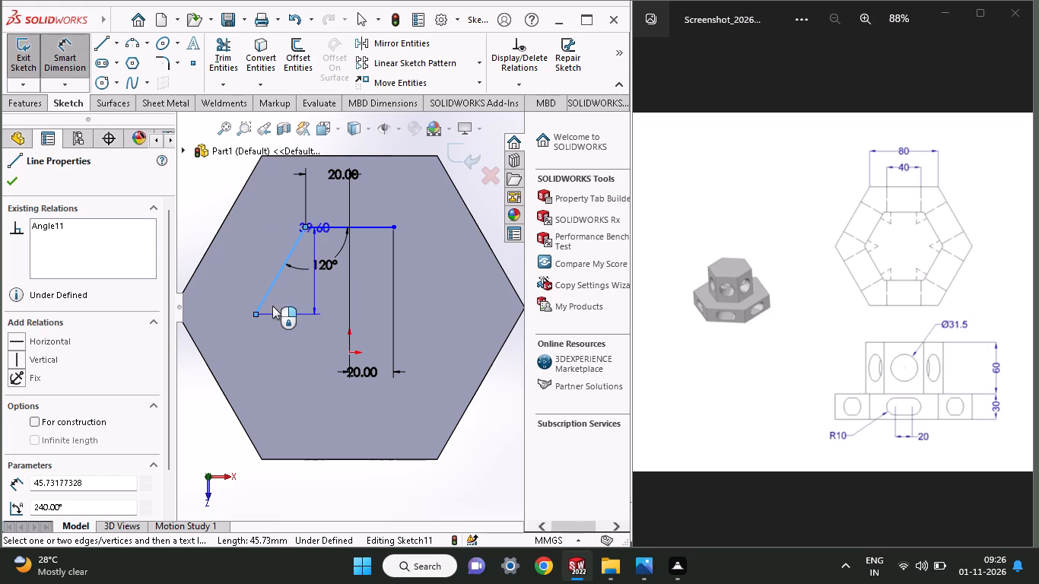
click(259, 275)
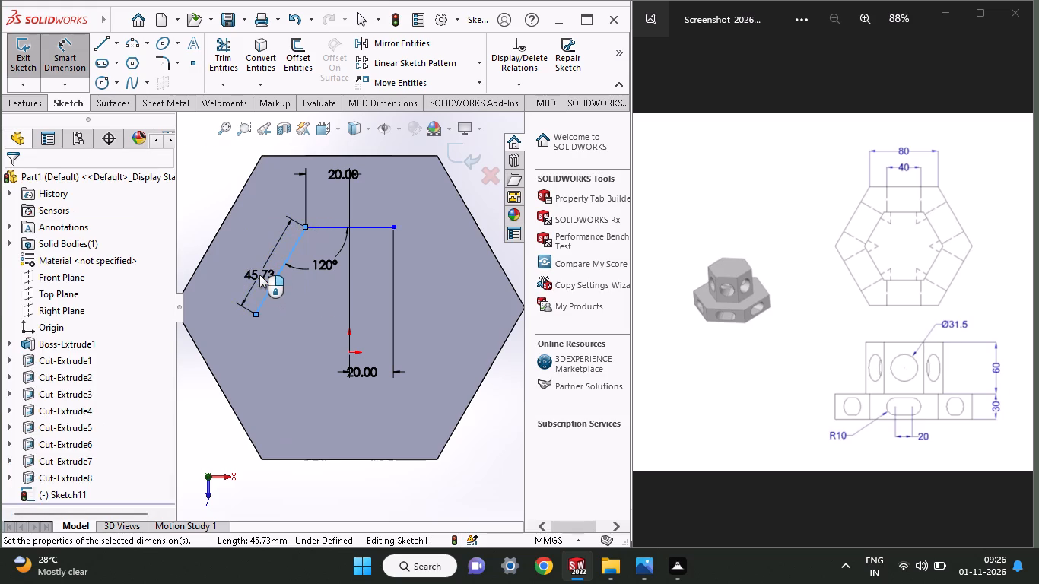
text(40)
key(Return)
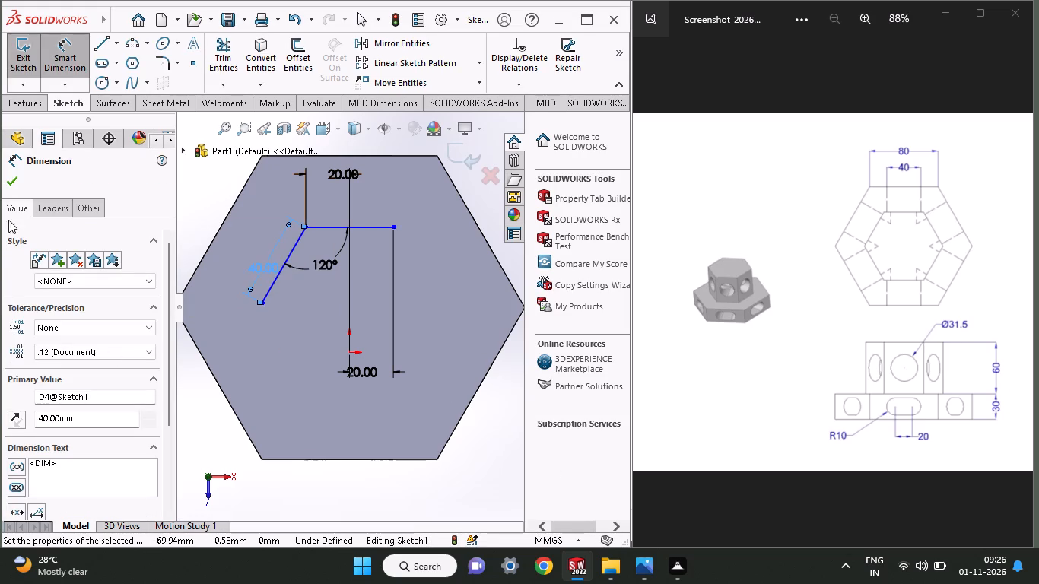
click(20, 180)
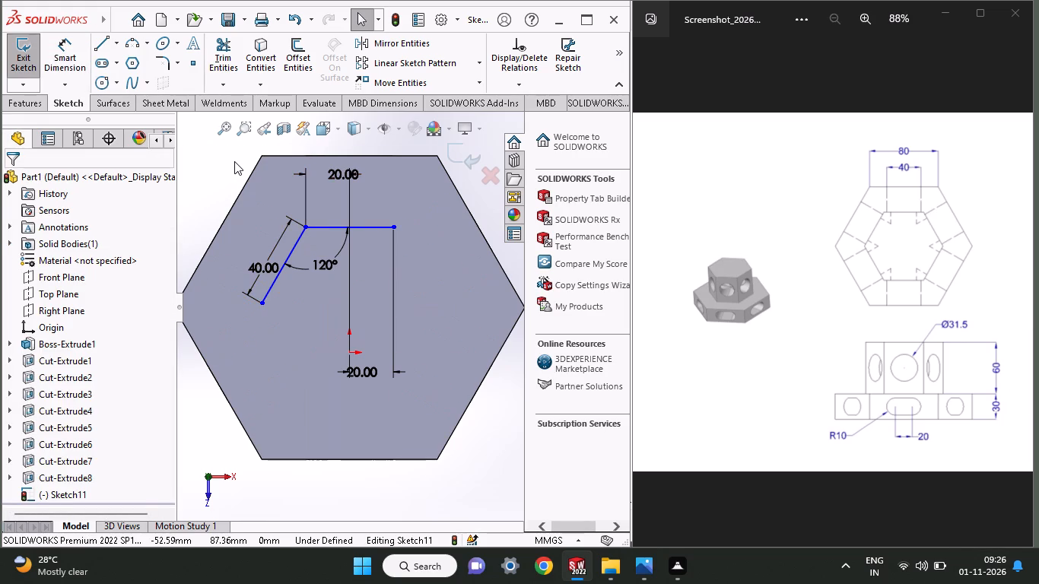
Sketch a line about 47 mm long from the slanted line's lower endpoint, running down and inward to the right.
click(95, 41)
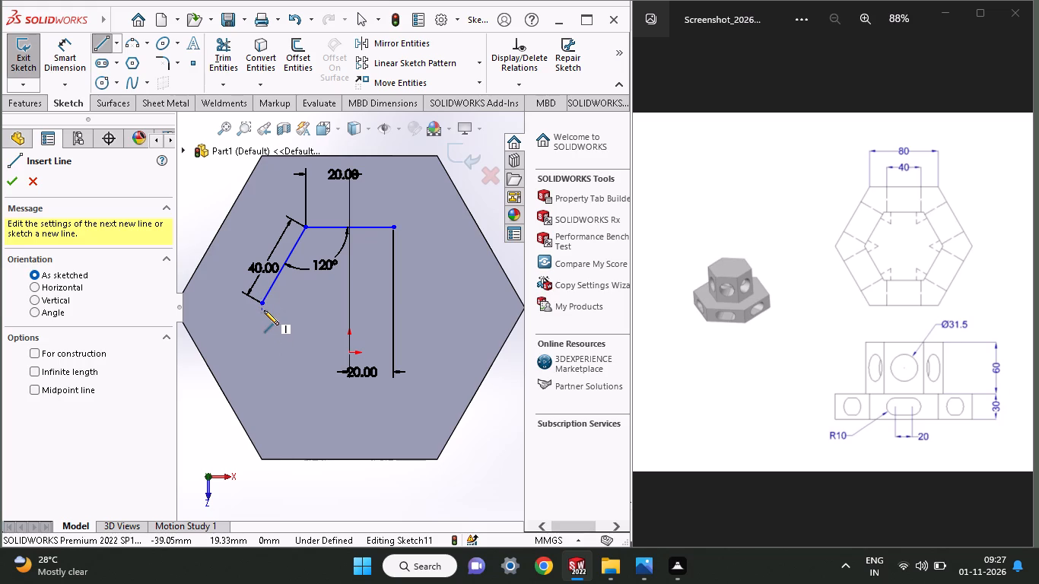
click(264, 306)
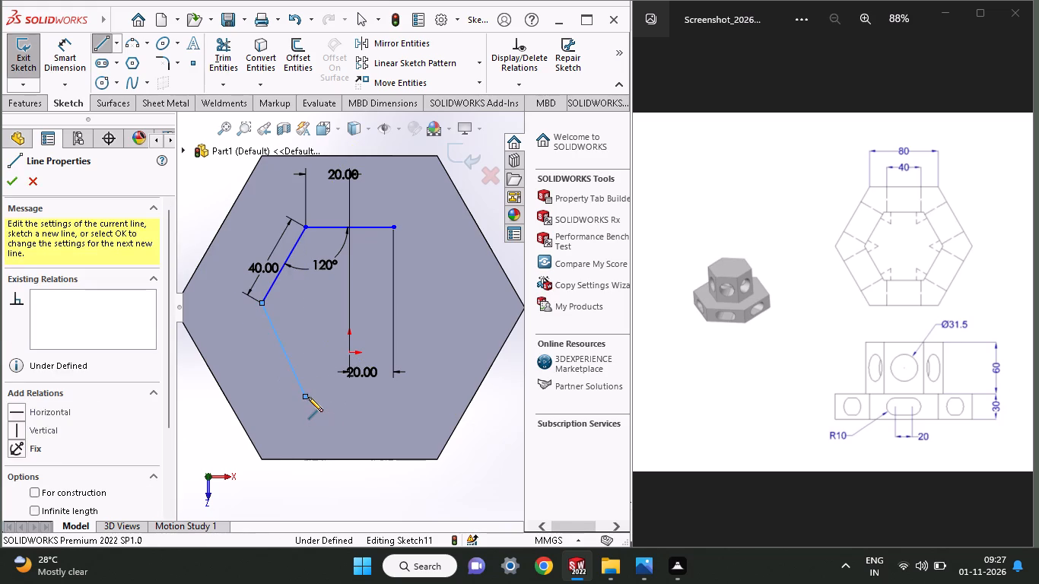
right_click(315, 335)
click(322, 341)
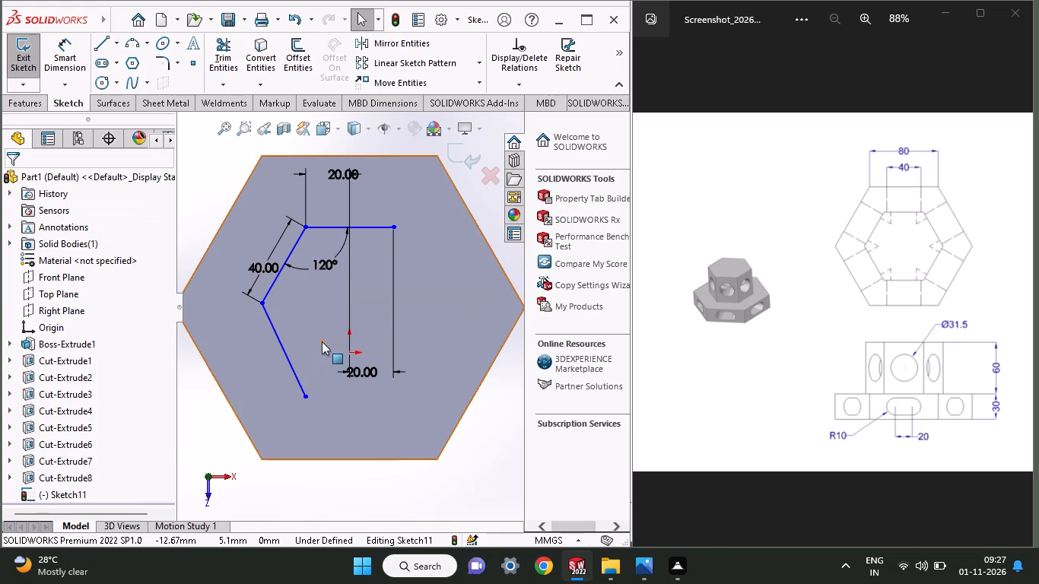
Dimension the lower-left slanted line's length as 40 mm.
click(67, 48)
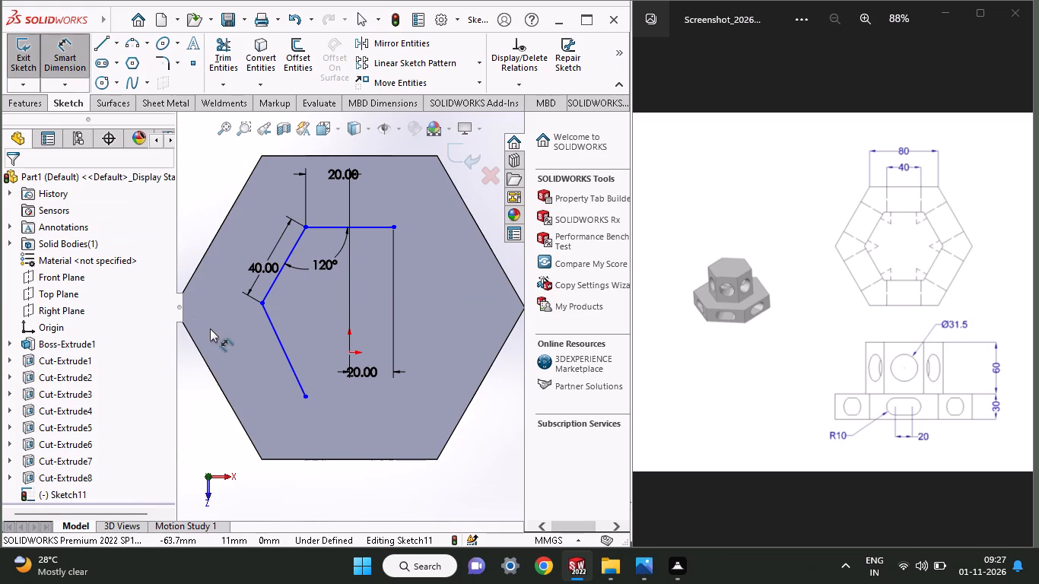
click(292, 360)
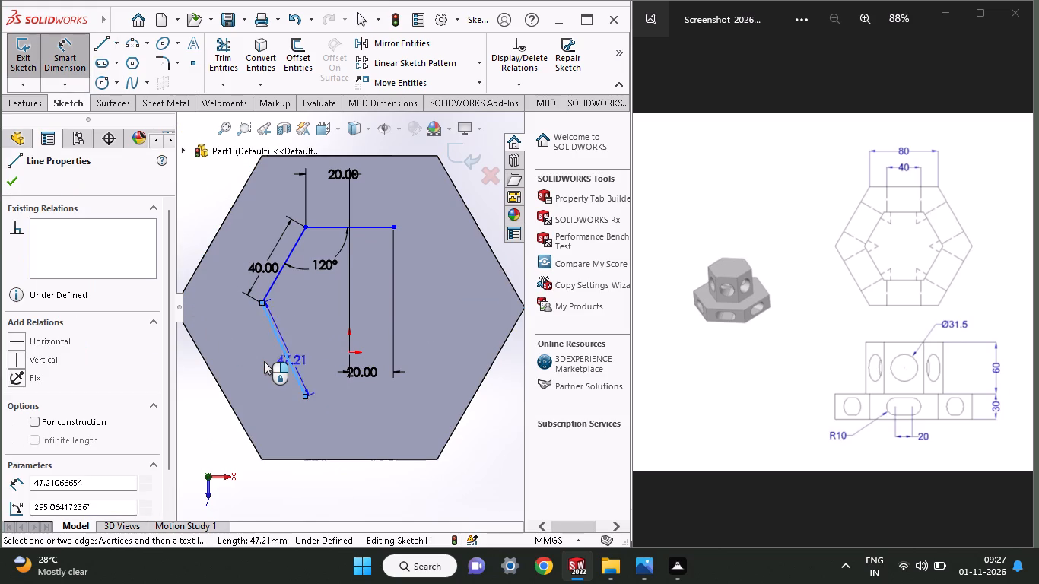
click(264, 361)
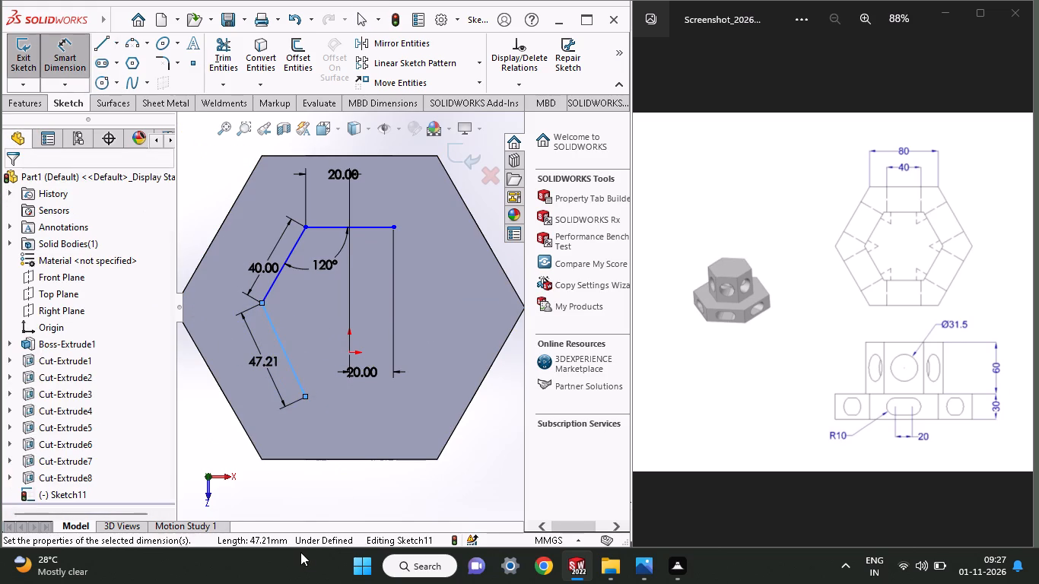
text(40)
key(Return)
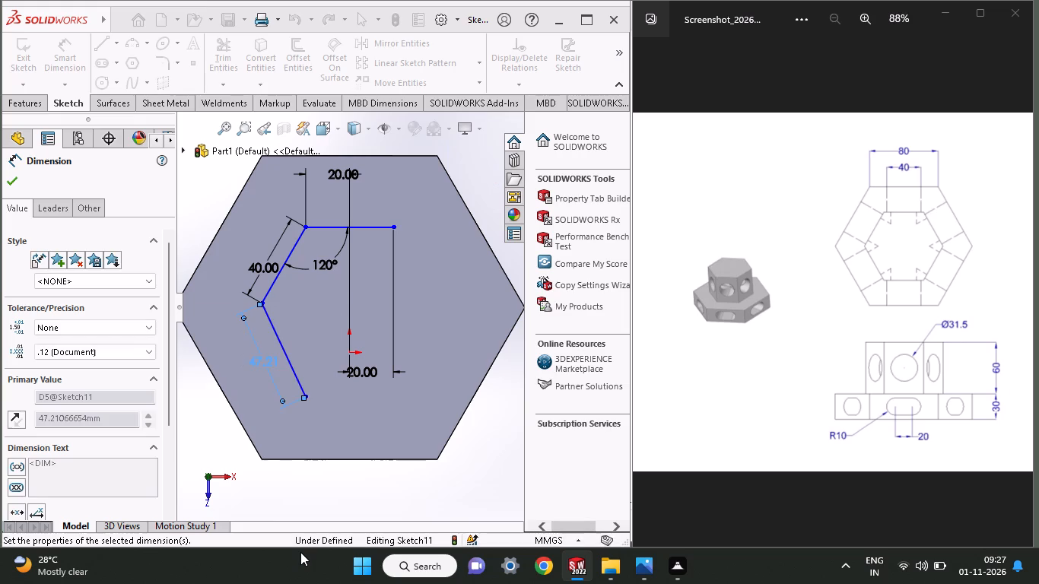
Dimension the angle between the two left-hand slanted lines as 120°.
click(271, 328)
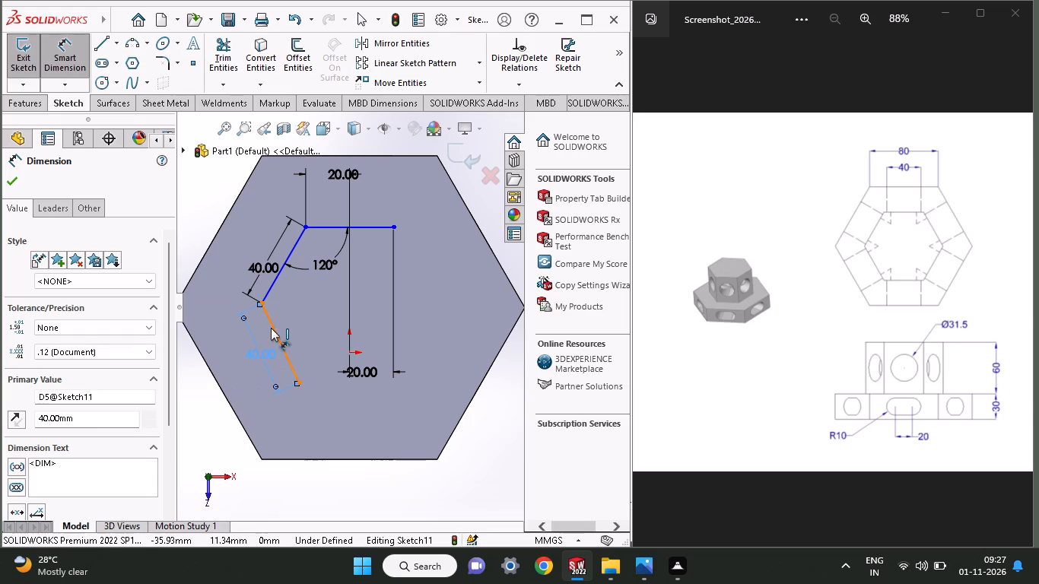
click(275, 280)
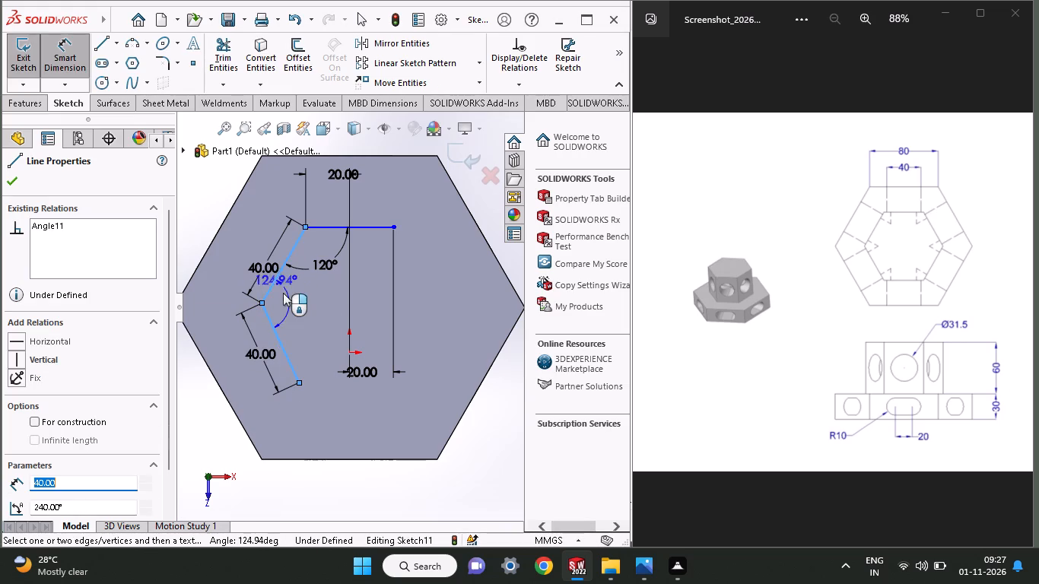
click(284, 302)
text(120)
key(Return)
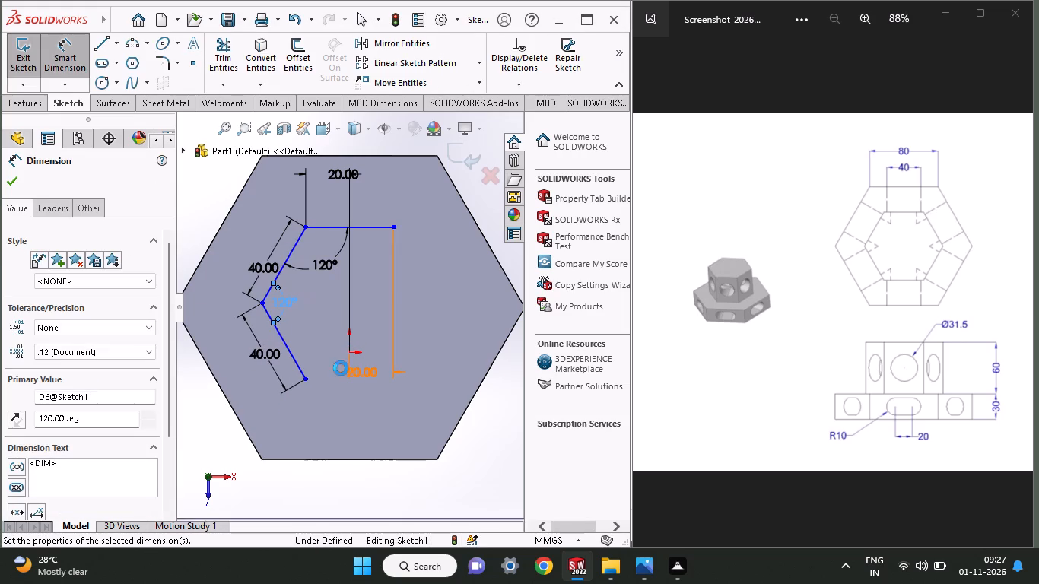
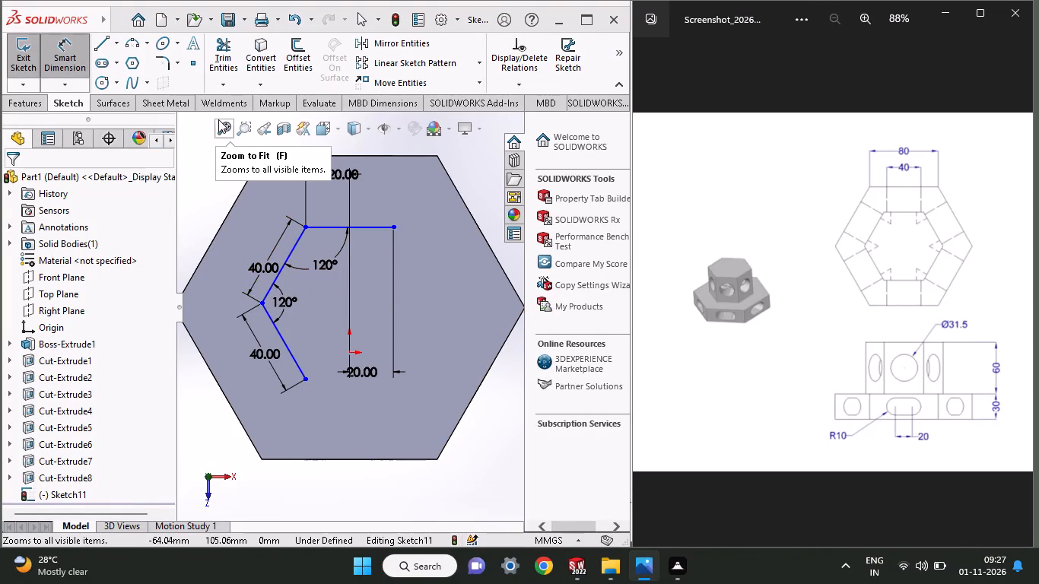
Sketch a horizontal line about 44 mm long running right from the lower-left slanted line's bottom endpoint.
click(99, 46)
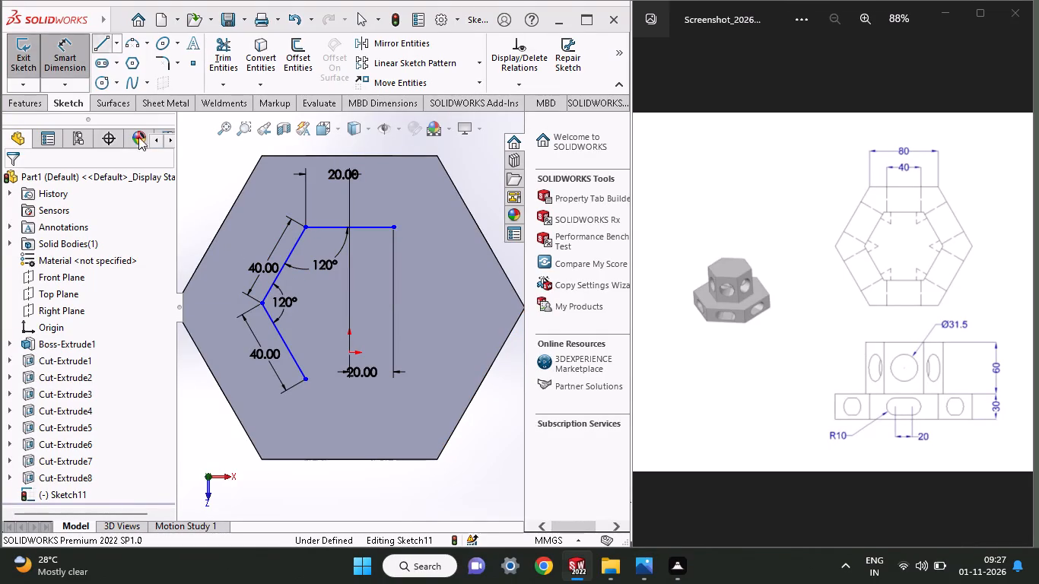
click(303, 382)
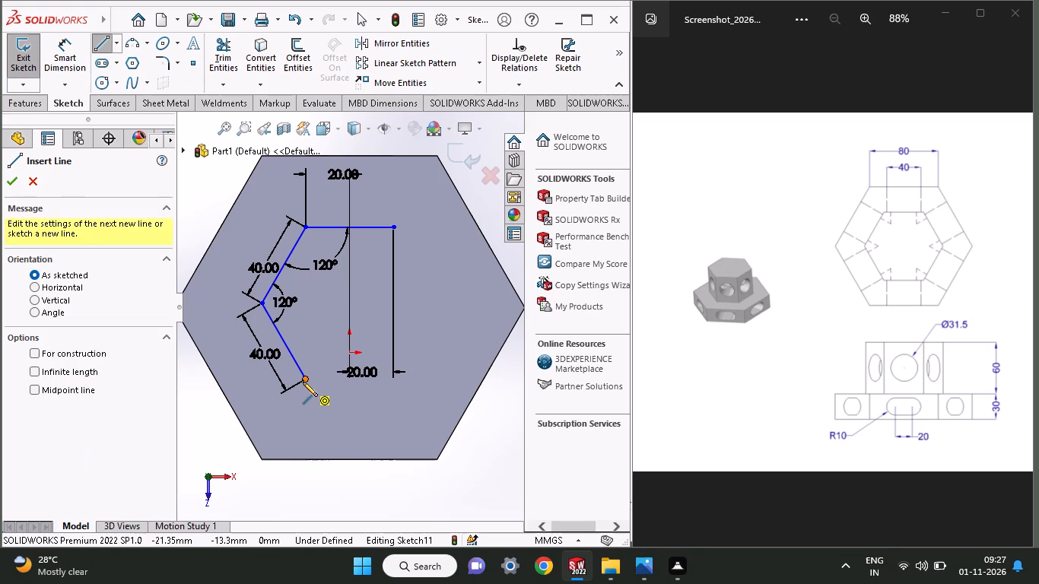
click(402, 382)
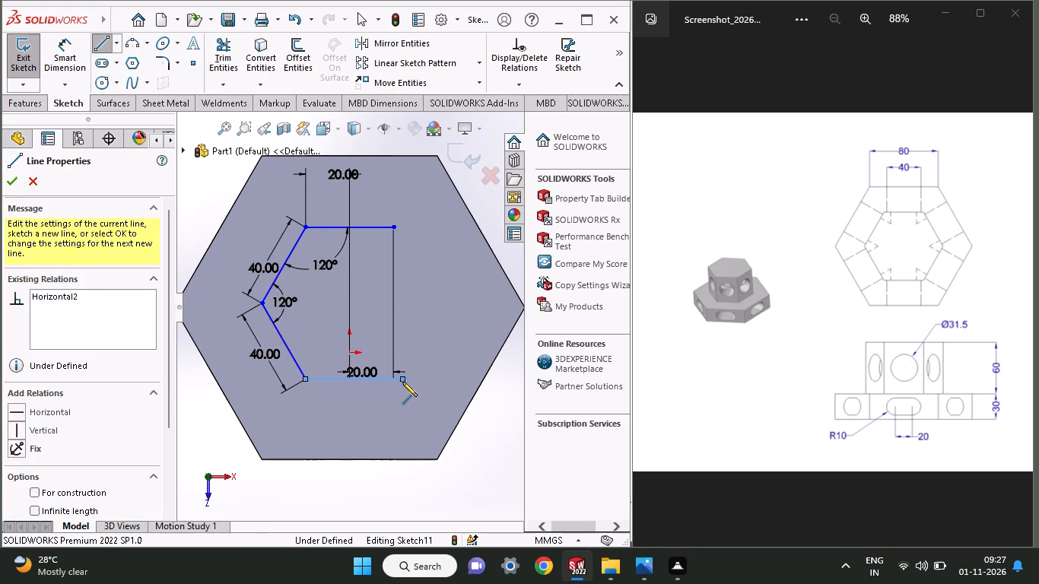
right_click(426, 344)
click(439, 348)
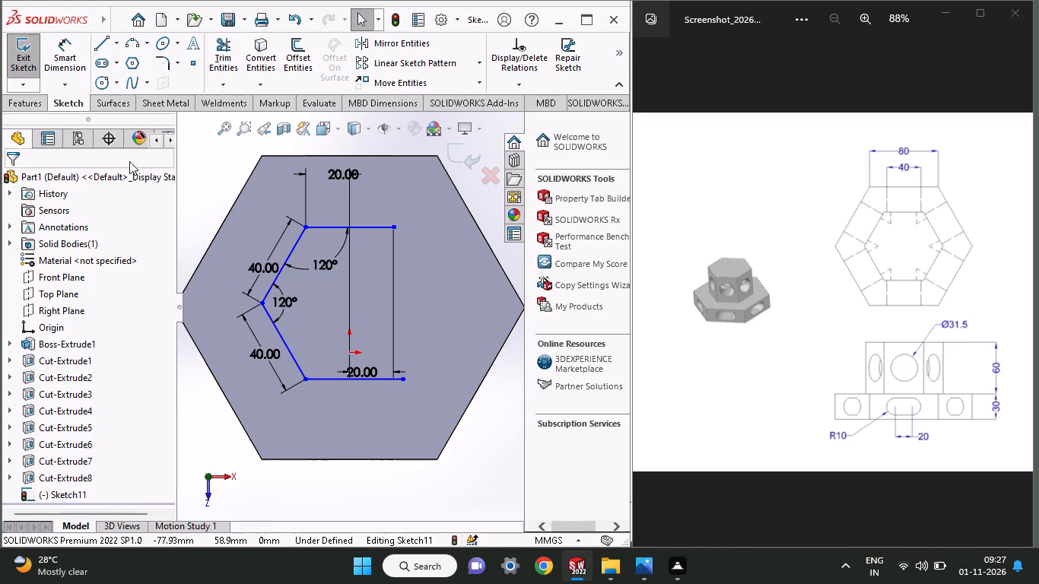
Add a driven angle dimension between the lower-left slanted line and the bottom horizontal line.
click(80, 60)
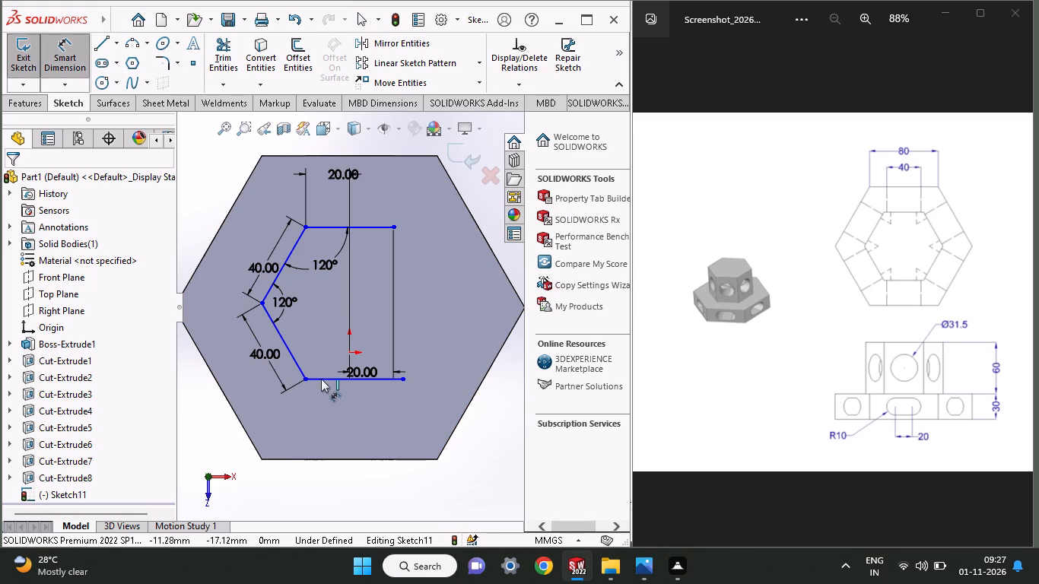
click(320, 379)
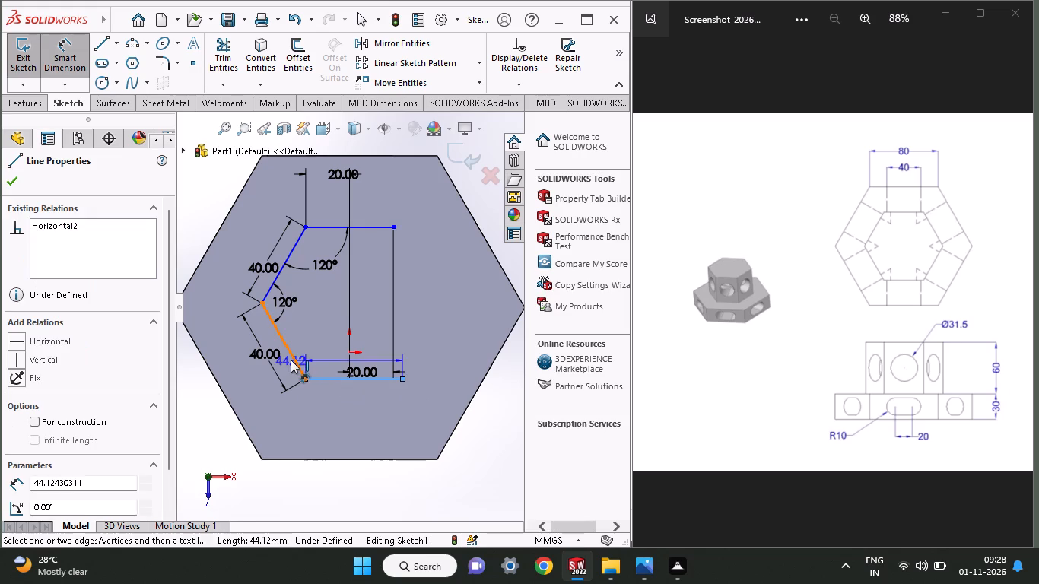
click(292, 357)
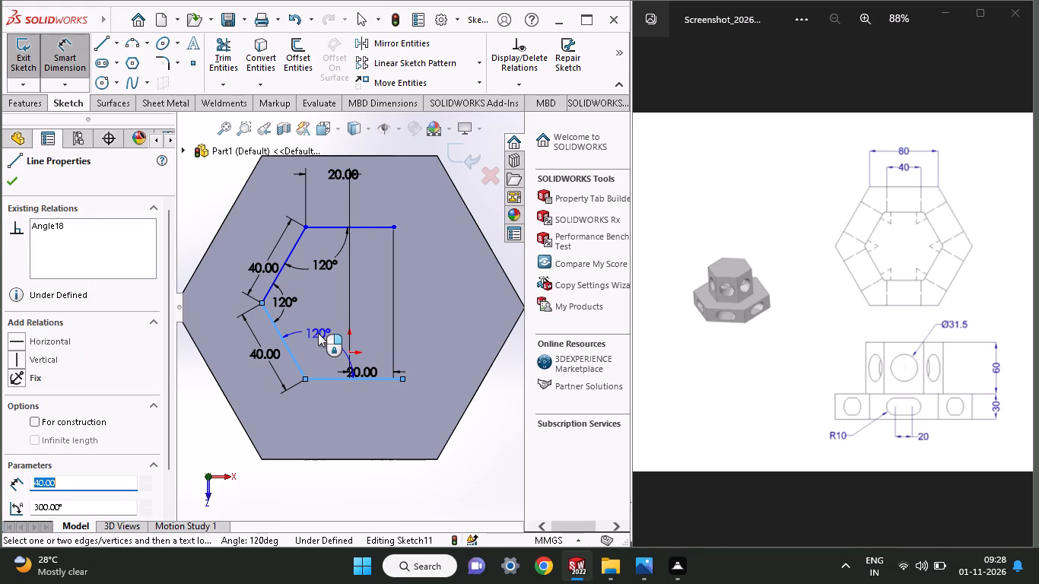
click(318, 333)
click(551, 180)
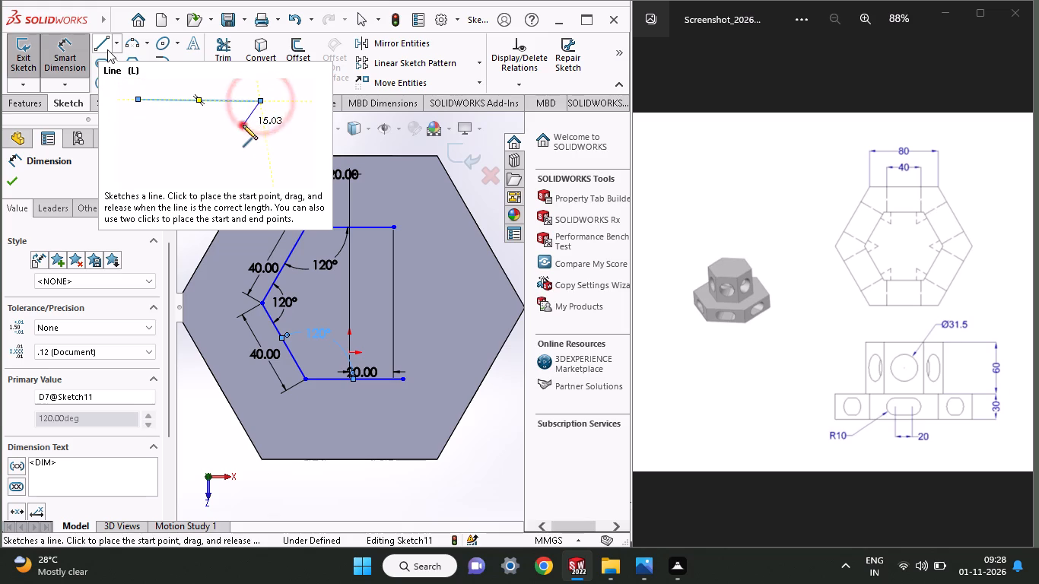
Sketch a line about 29 mm long from the top line's right endpoint, running down and outward to the right.
click(396, 226)
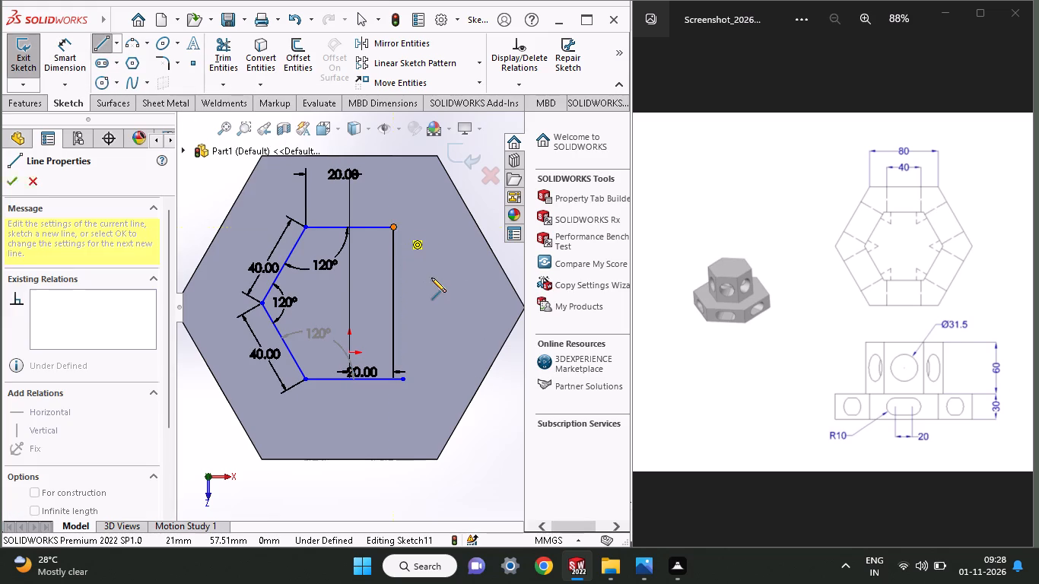
click(431, 278)
right_click(446, 243)
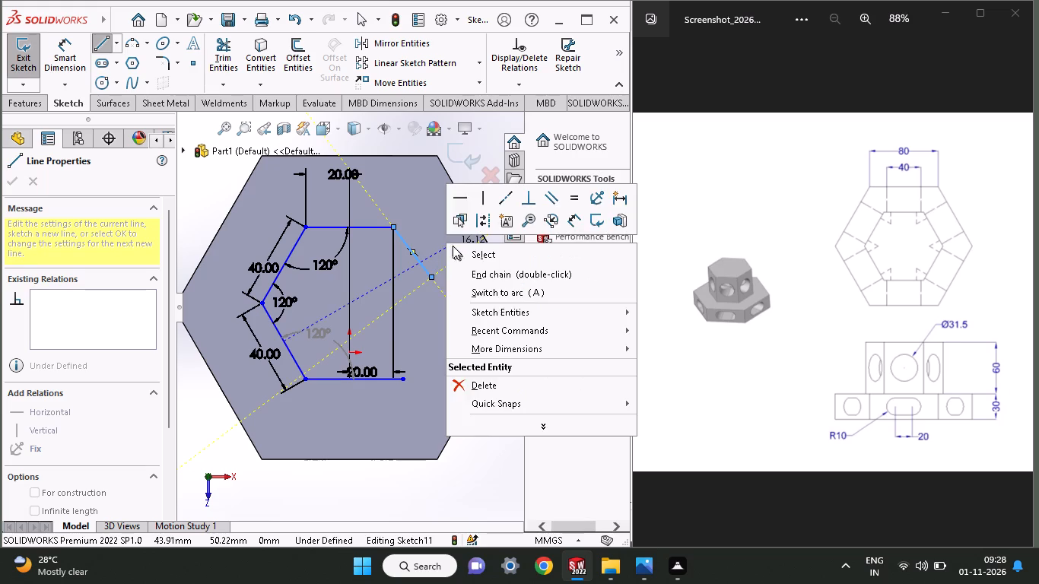
click(457, 251)
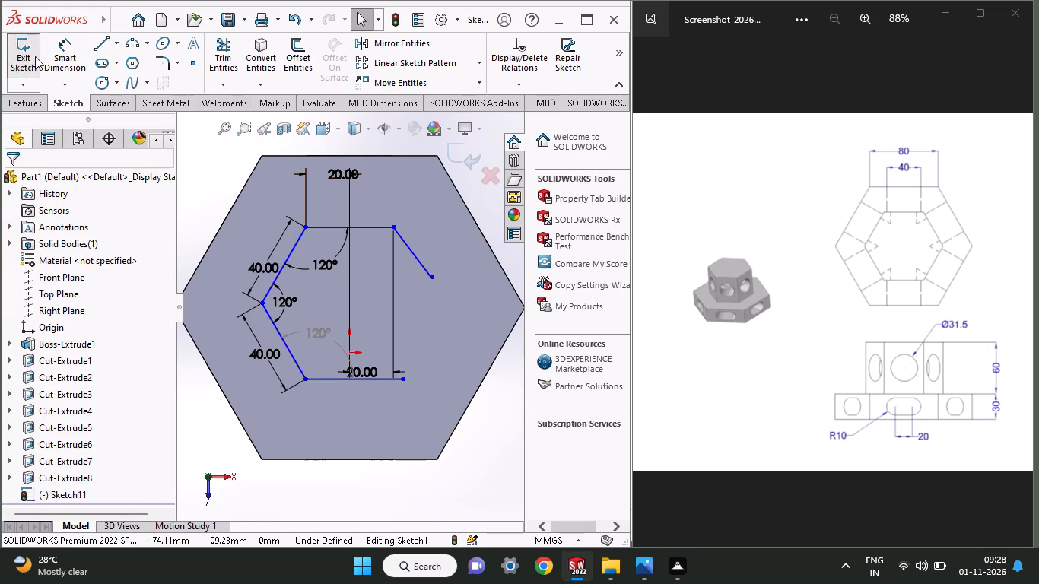
Dimension the angle between the top line and the upper-right slanted line as 120°.
click(71, 48)
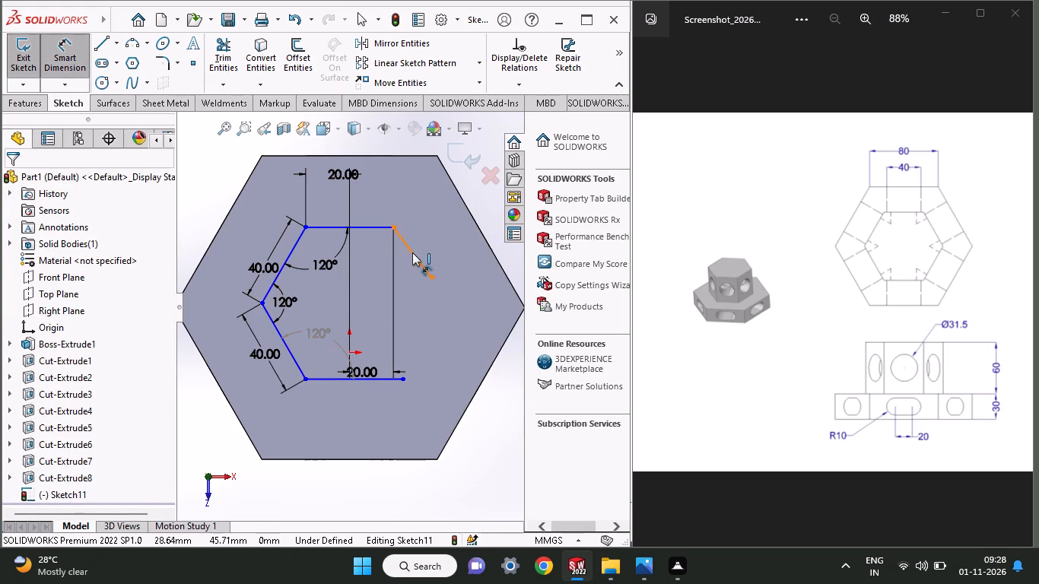
click(412, 252)
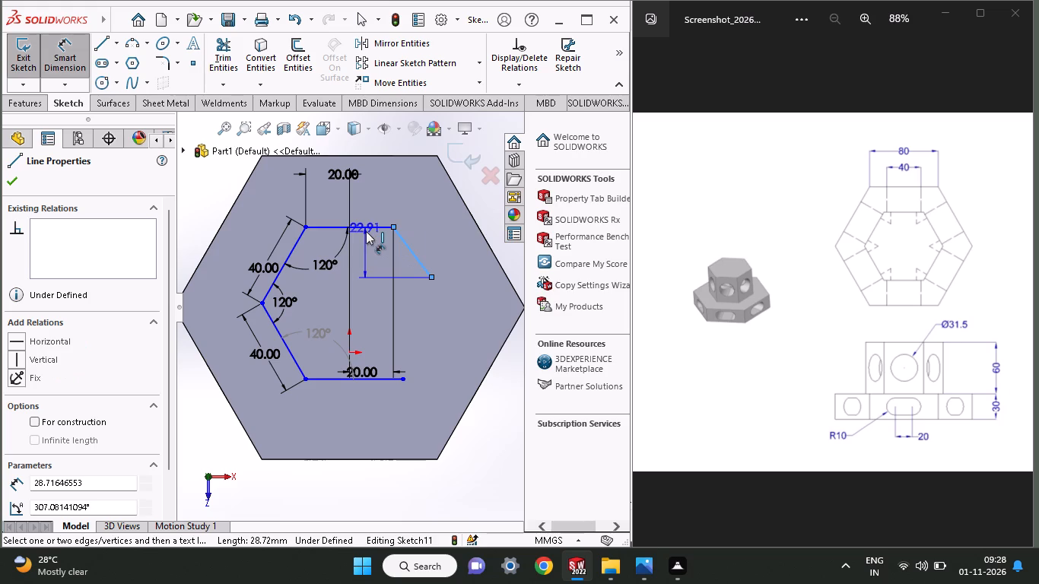
click(367, 229)
click(377, 259)
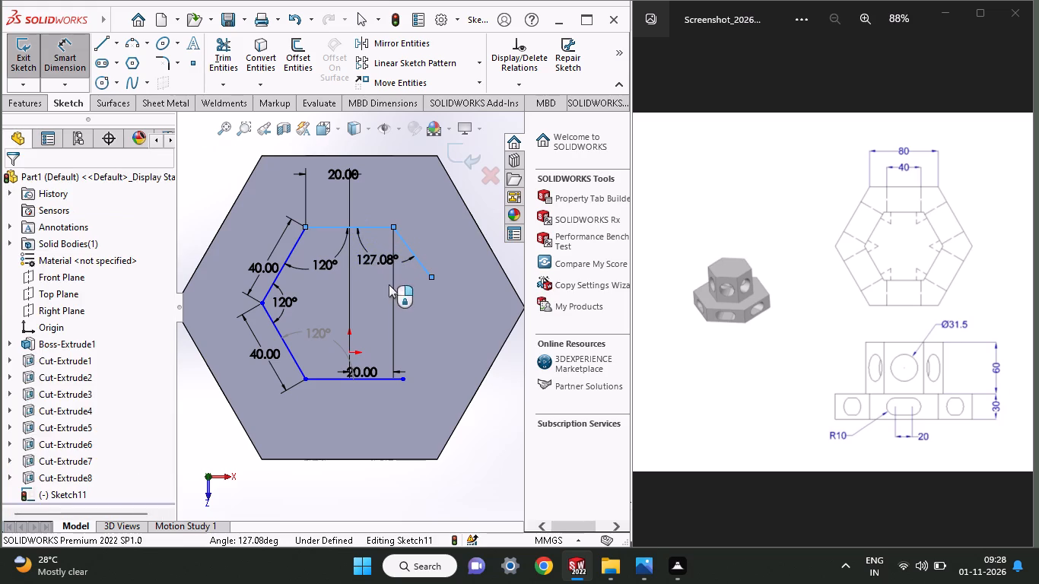
text(112)
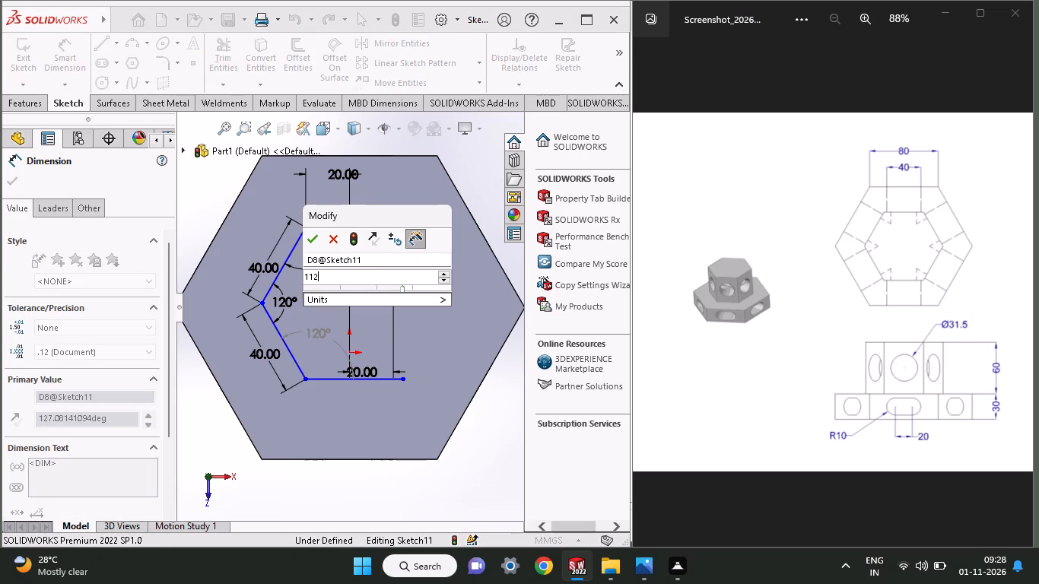
key(BackSpace)
key(BackSpace)
text(20)
key(Return)
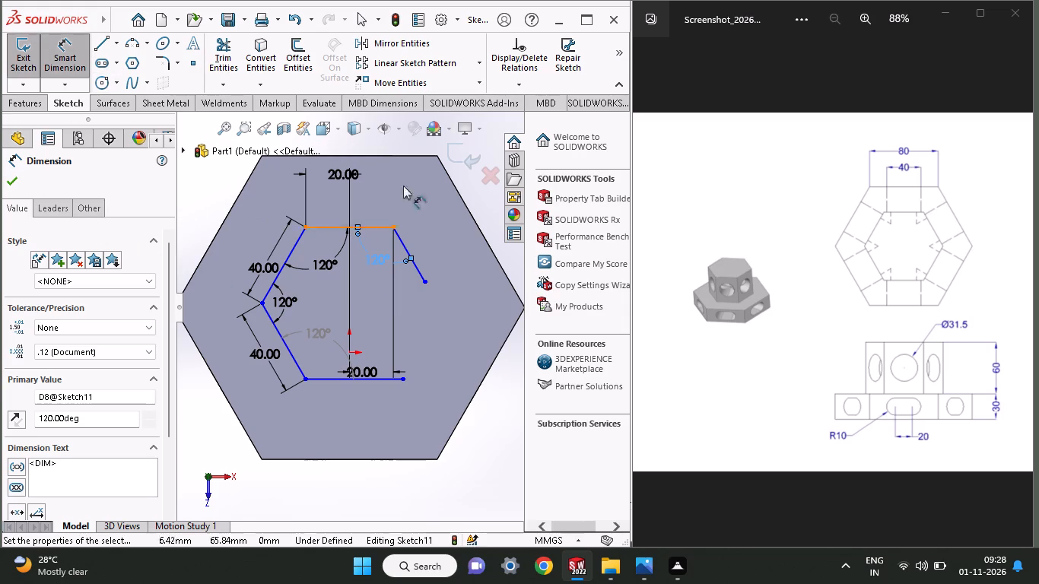
Dimension the upper-right slanted line's length as 40 mm.
click(400, 244)
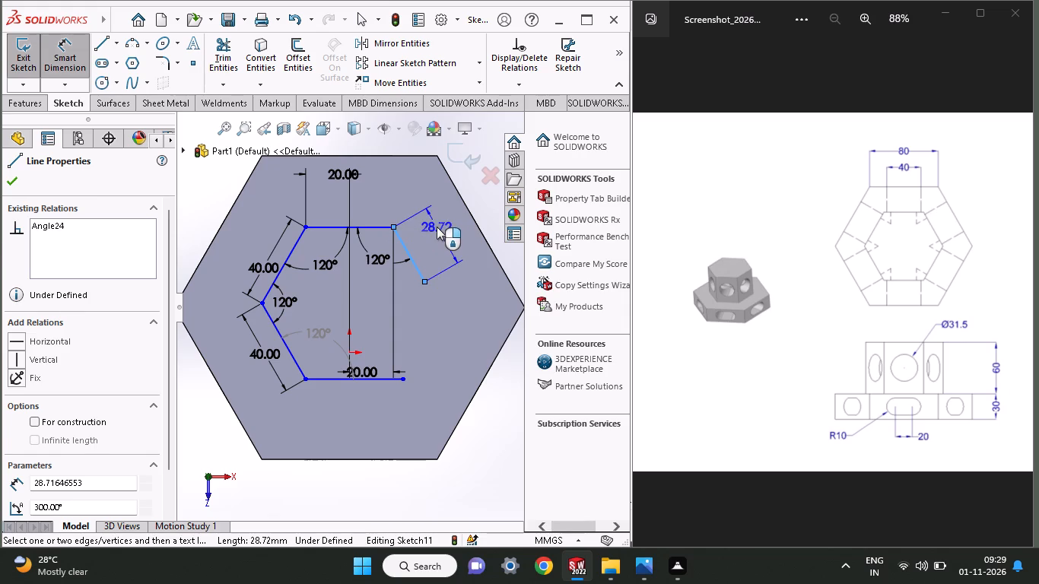
click(437, 227)
key(4)
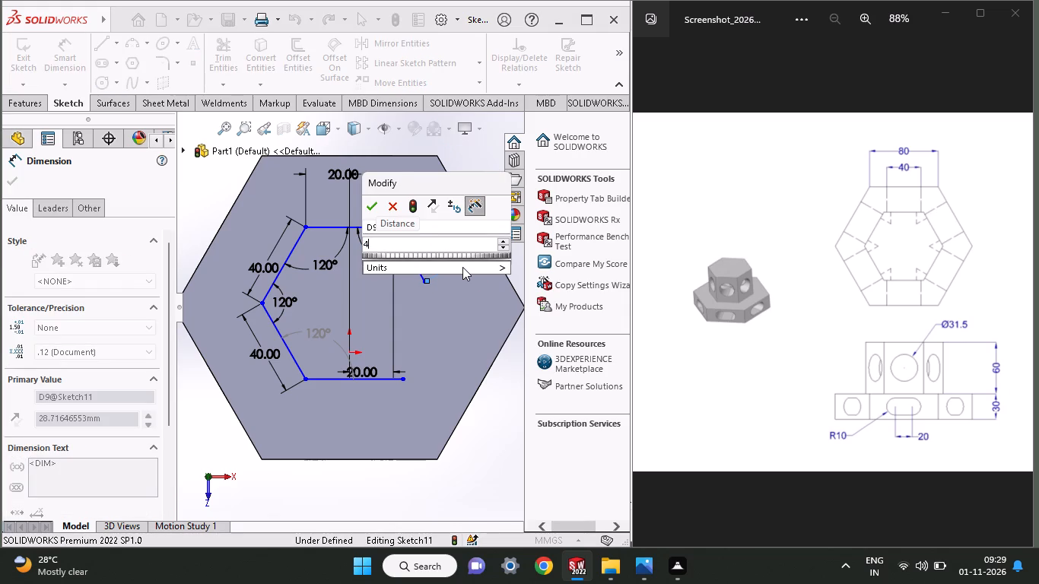
key(0)
key(Return)
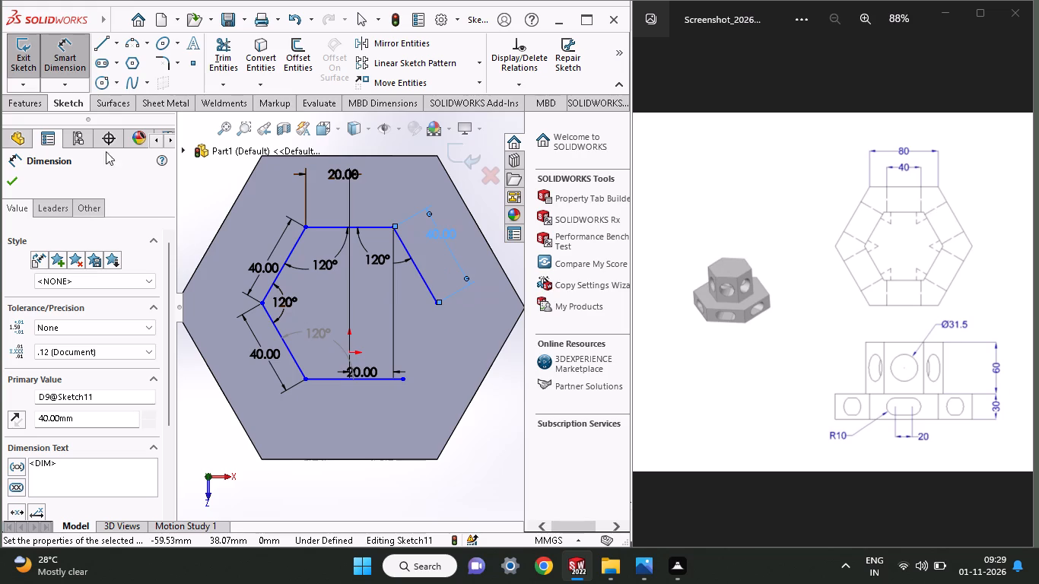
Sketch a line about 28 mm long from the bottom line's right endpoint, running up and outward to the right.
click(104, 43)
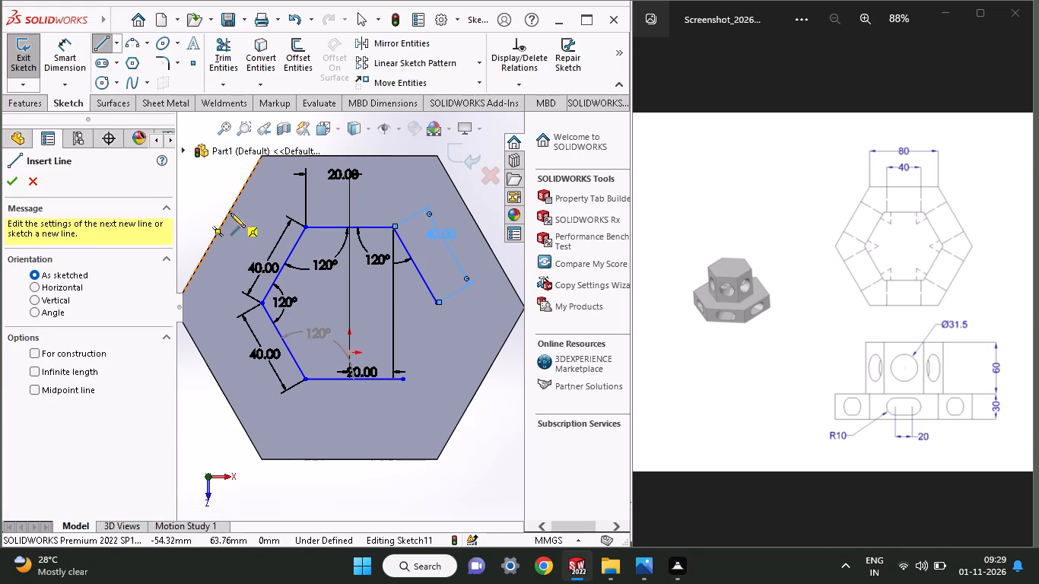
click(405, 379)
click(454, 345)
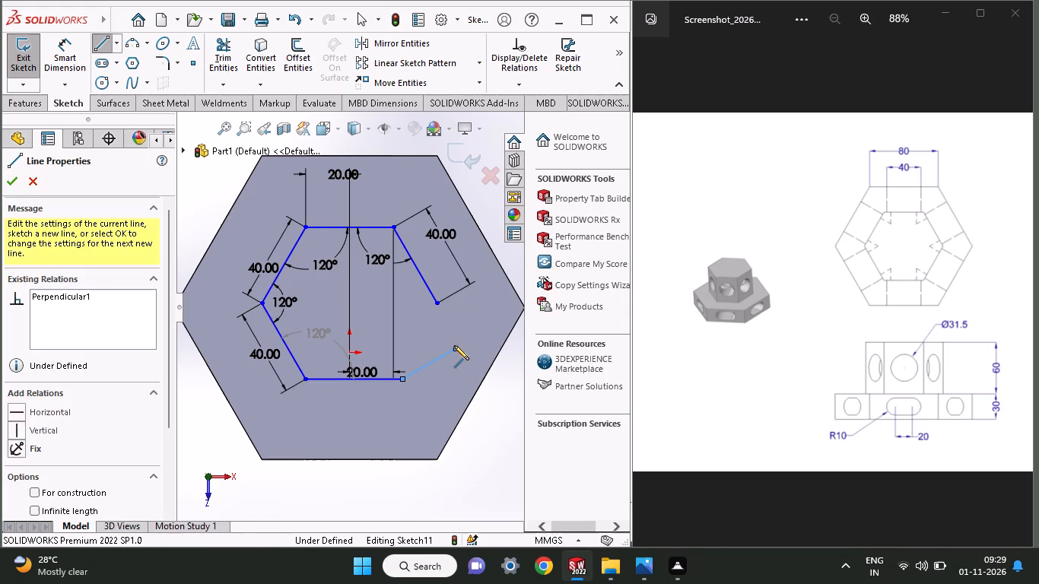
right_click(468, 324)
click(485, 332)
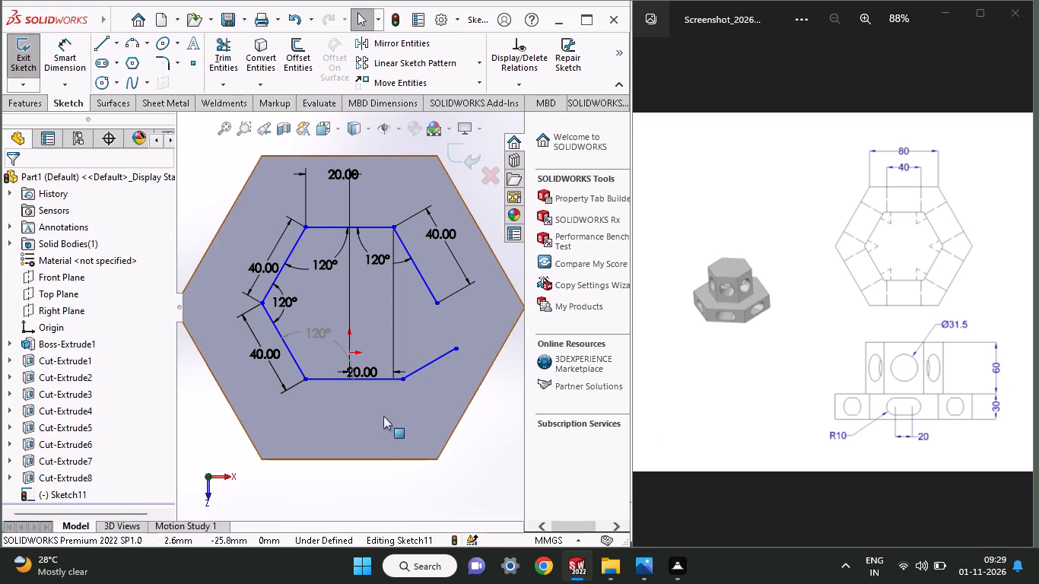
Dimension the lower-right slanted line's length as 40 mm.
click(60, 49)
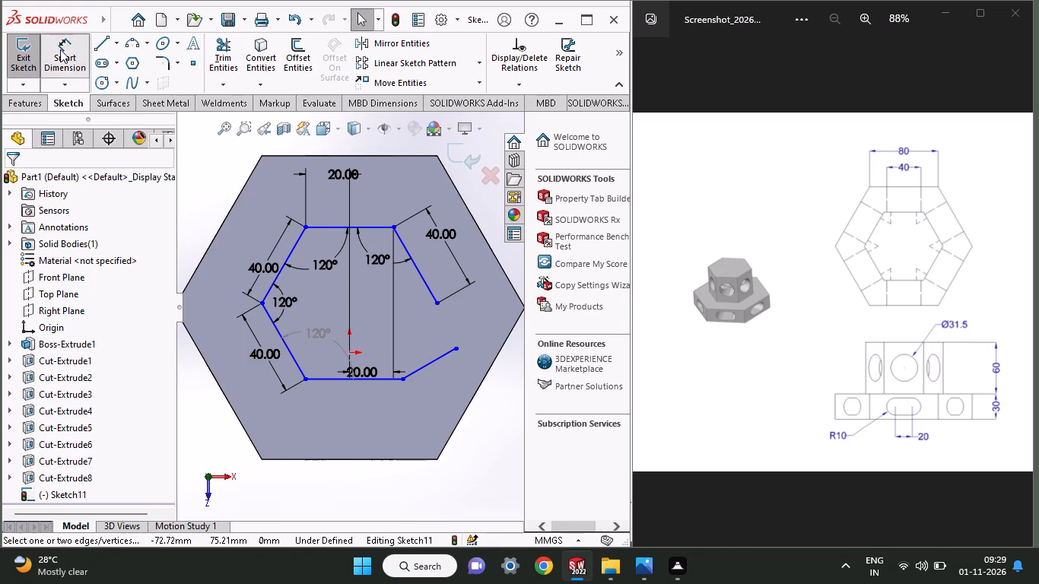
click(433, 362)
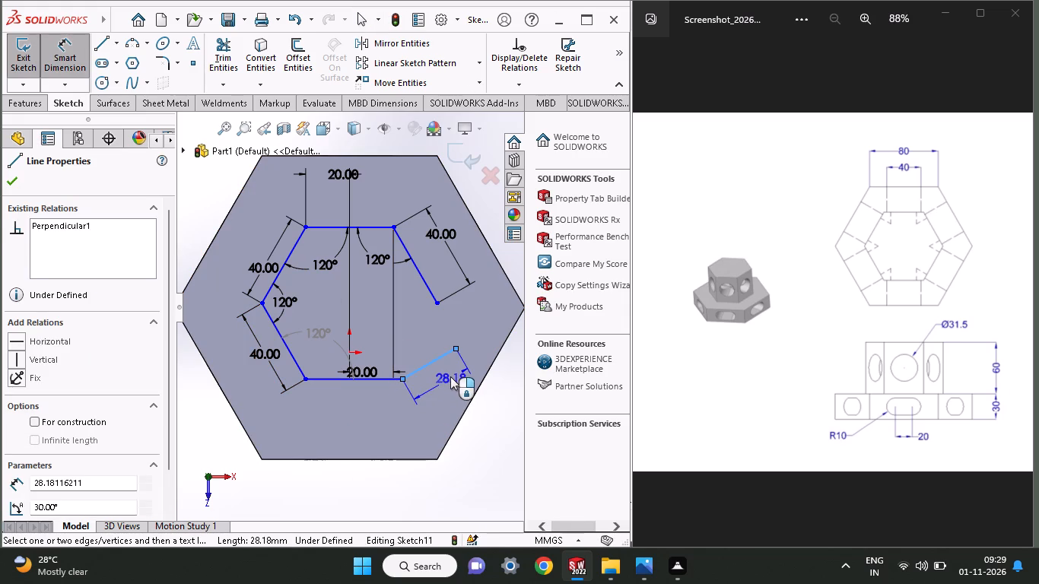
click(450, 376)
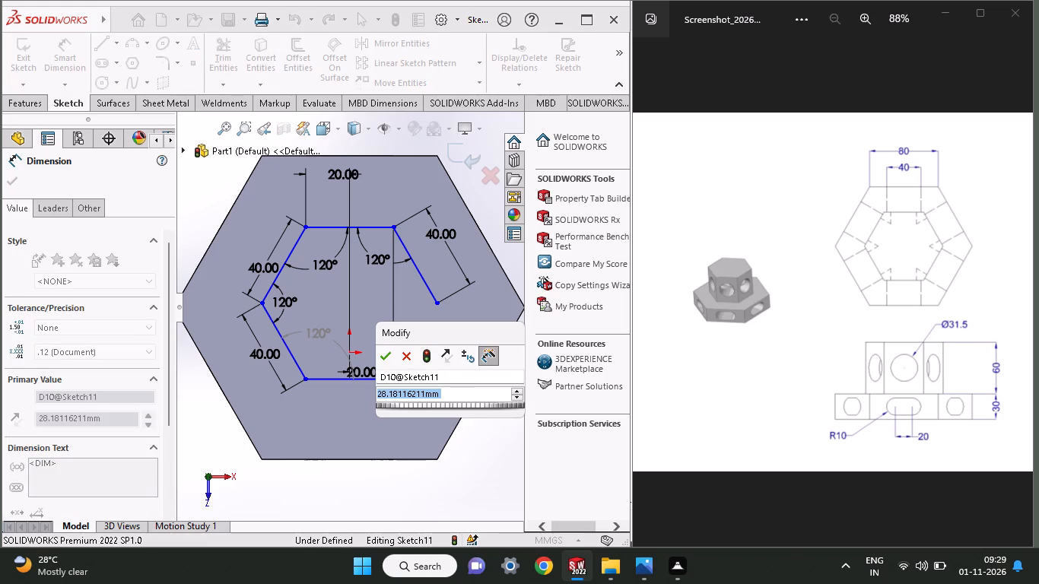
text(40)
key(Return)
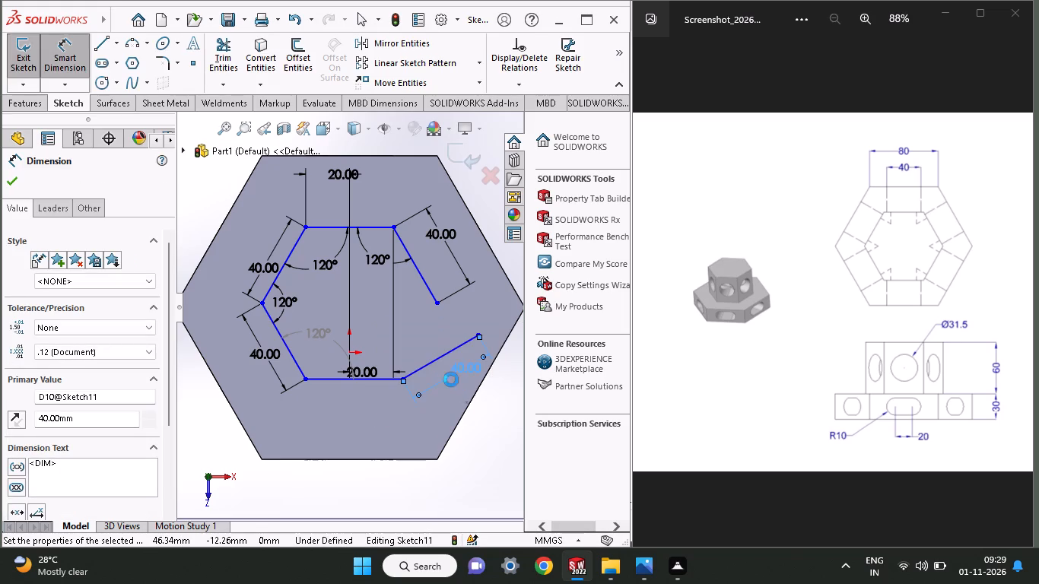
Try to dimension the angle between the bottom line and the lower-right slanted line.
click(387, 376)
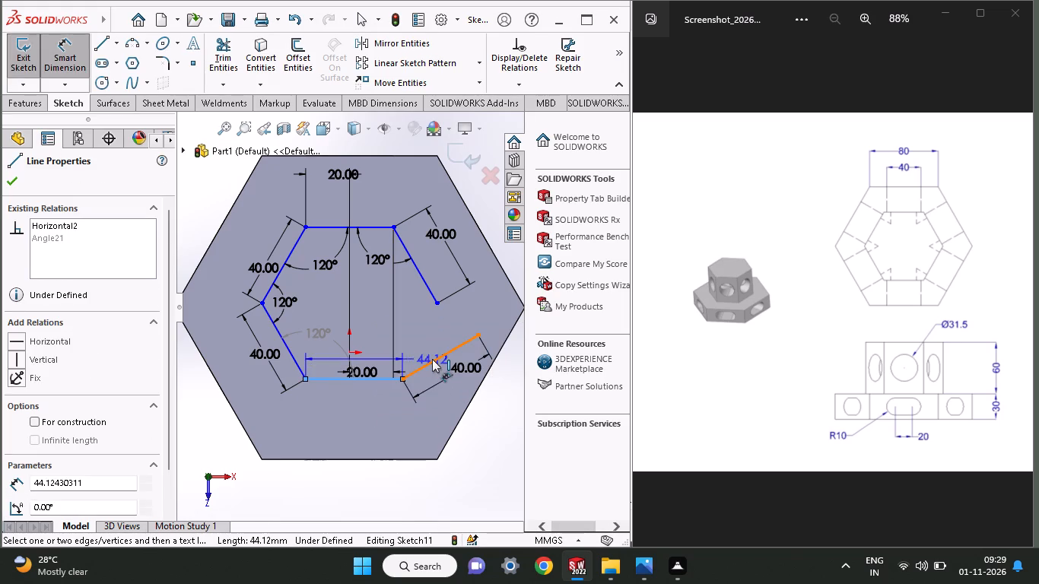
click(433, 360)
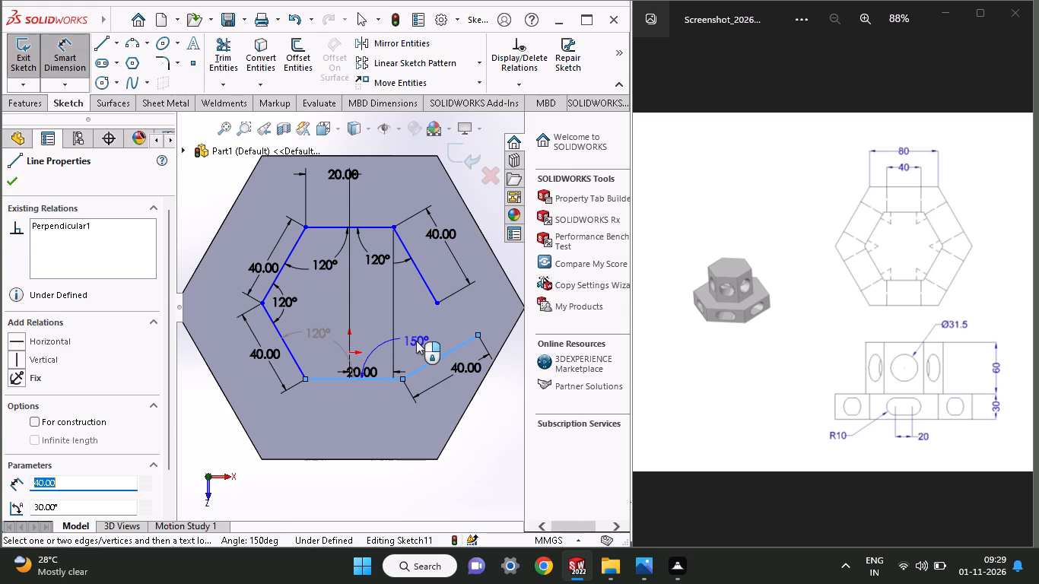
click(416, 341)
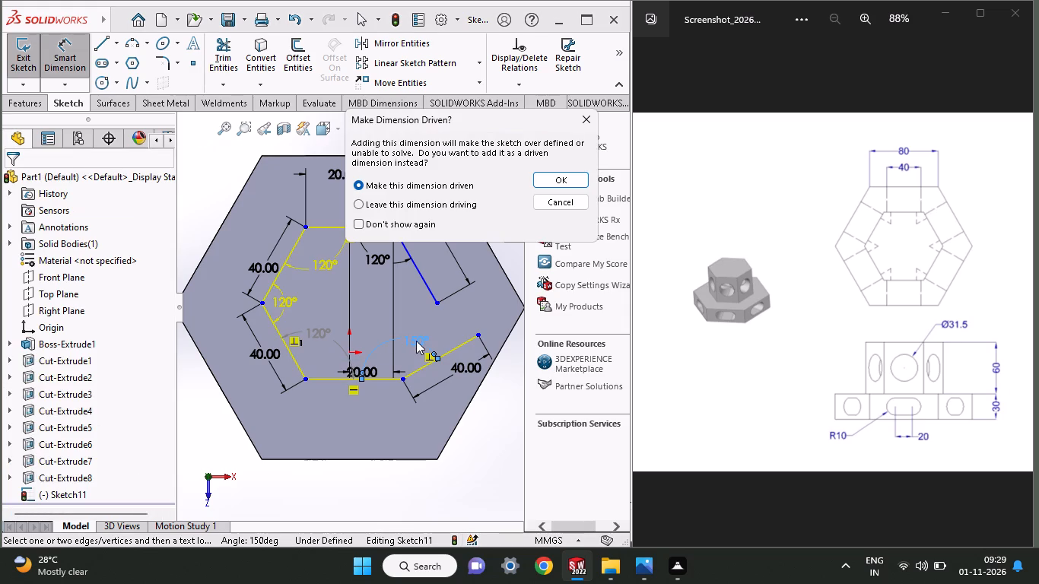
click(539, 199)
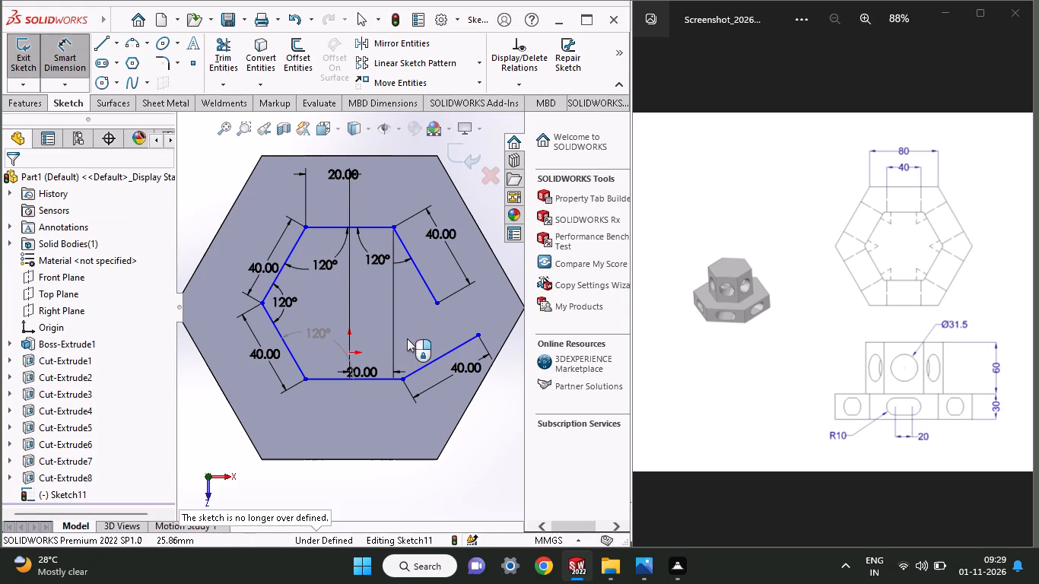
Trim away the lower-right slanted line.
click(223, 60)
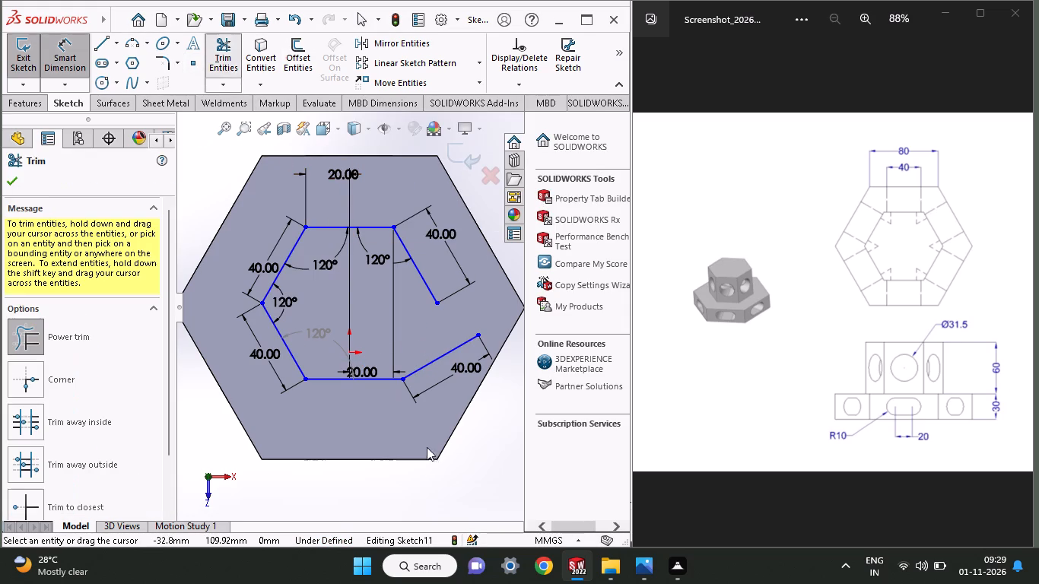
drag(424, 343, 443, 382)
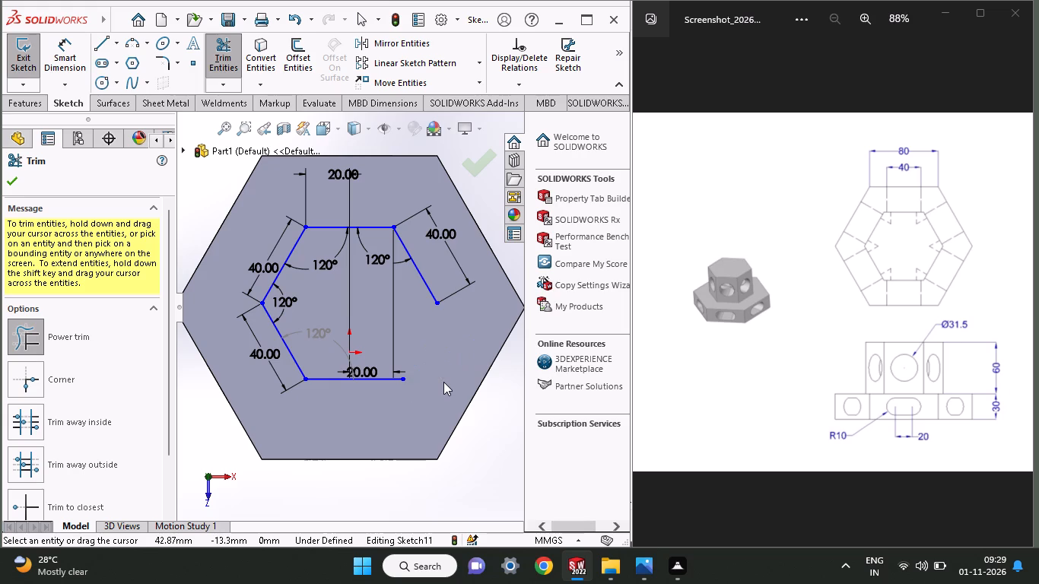
Sketch a line from the upper-right slanted line's lower endpoint to the bottom line's right endpoint, closing the hexagon.
click(103, 42)
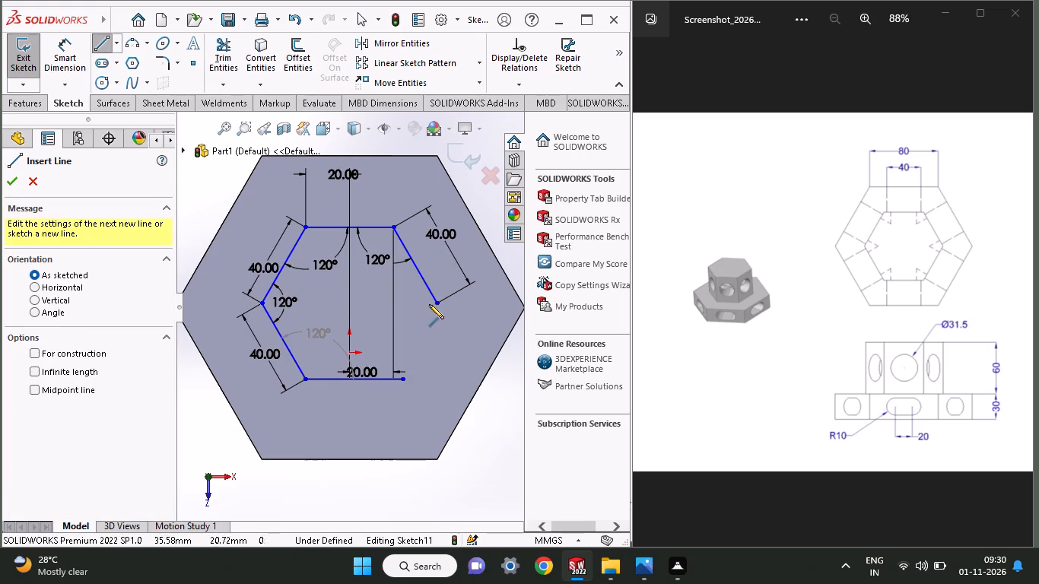
click(436, 301)
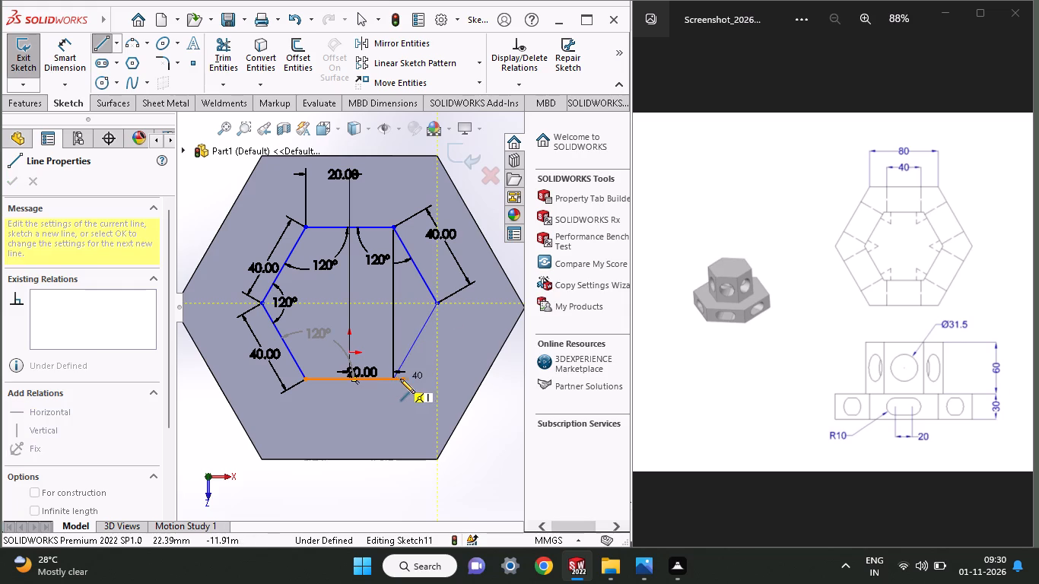
click(402, 379)
right_click(434, 368)
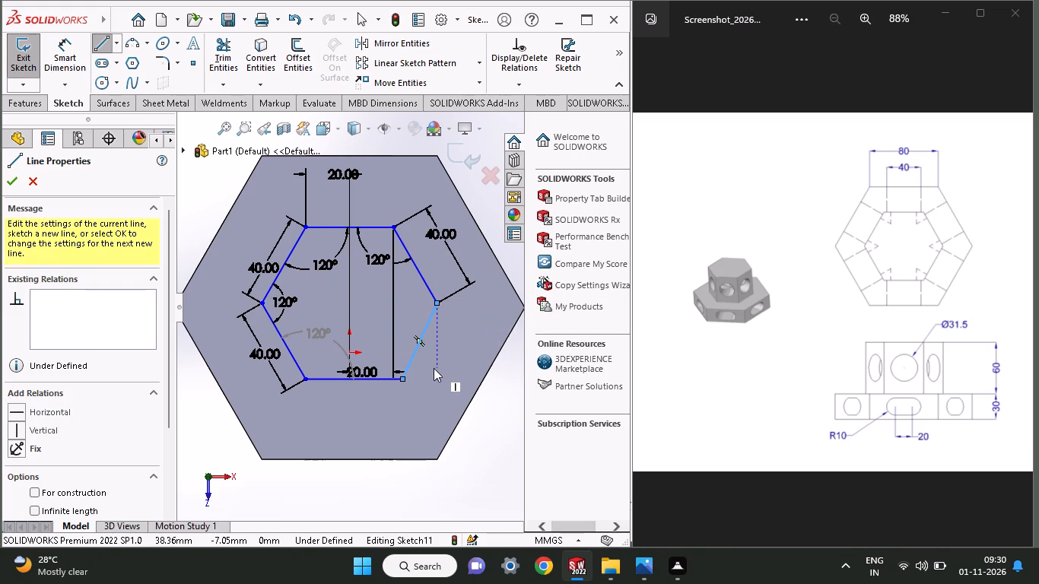
Extrude the closed inner hexagon sketch upward from the base's top face as a 5 mm blind boss, merged with the base.
click(456, 386)
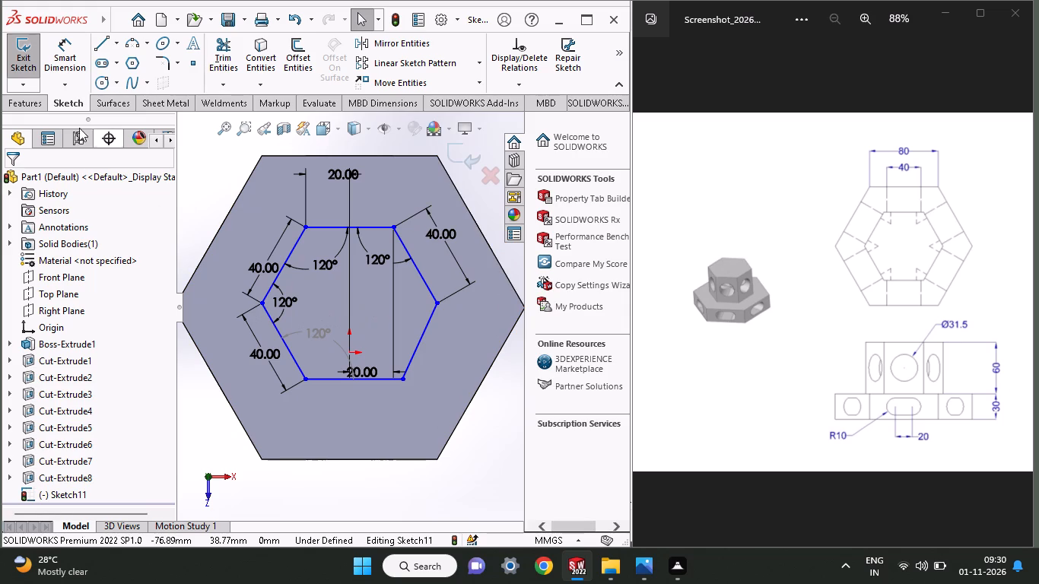
click(33, 104)
click(28, 75)
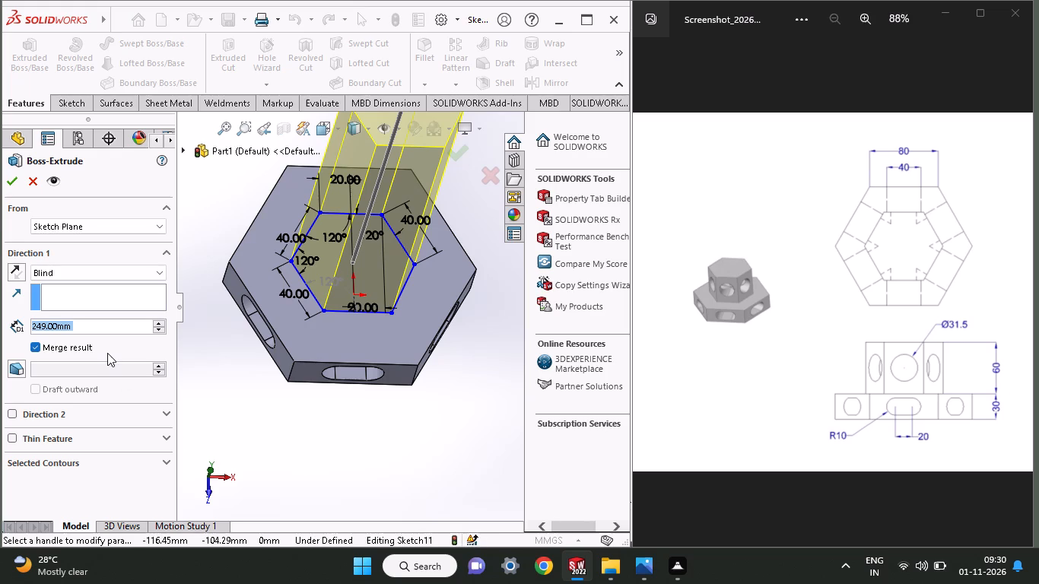
middle_drag(348, 402, 338, 443)
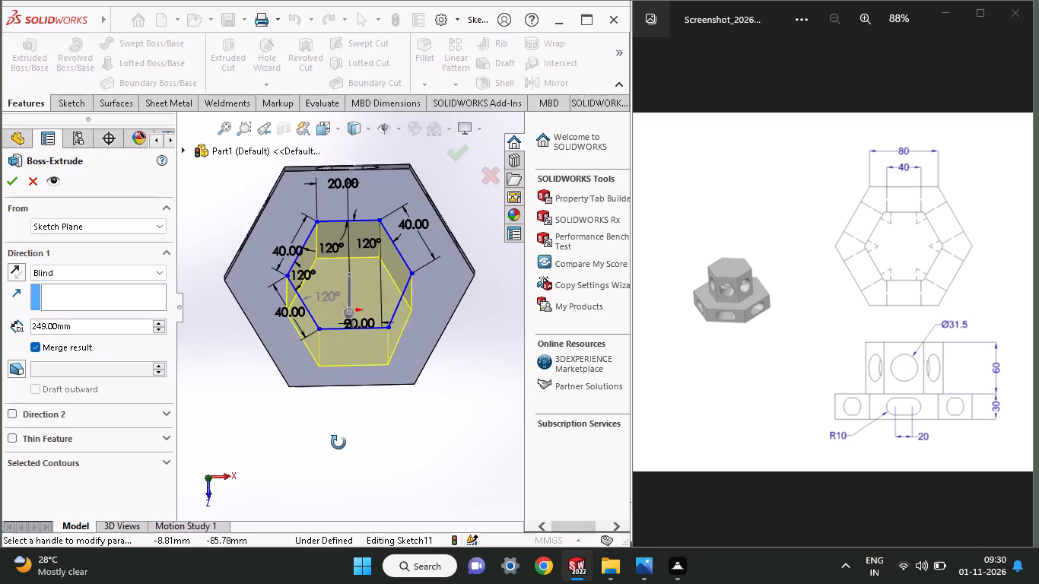
middle_drag(338, 443, 340, 438)
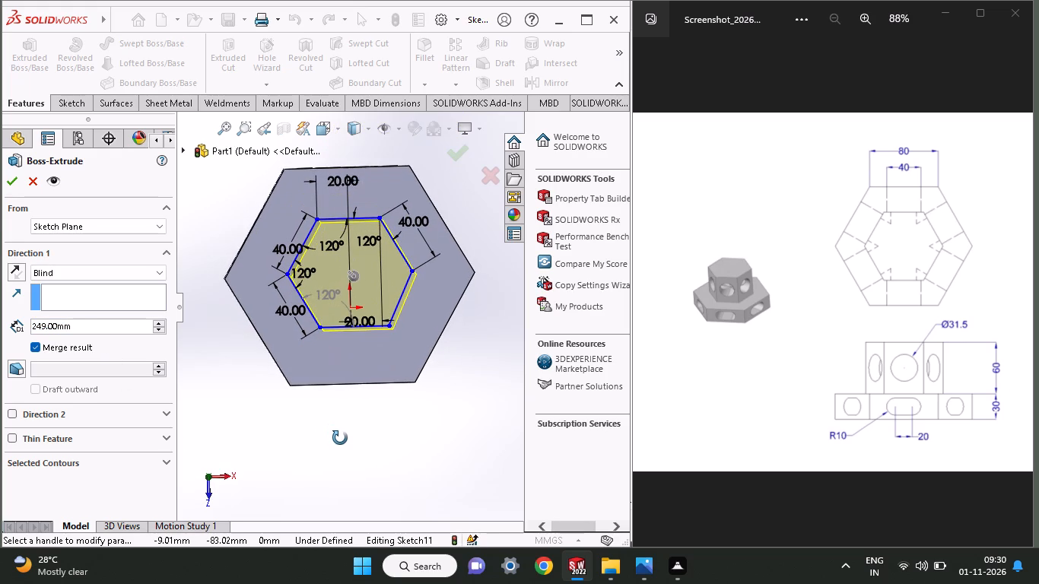
middle_drag(340, 438, 338, 440)
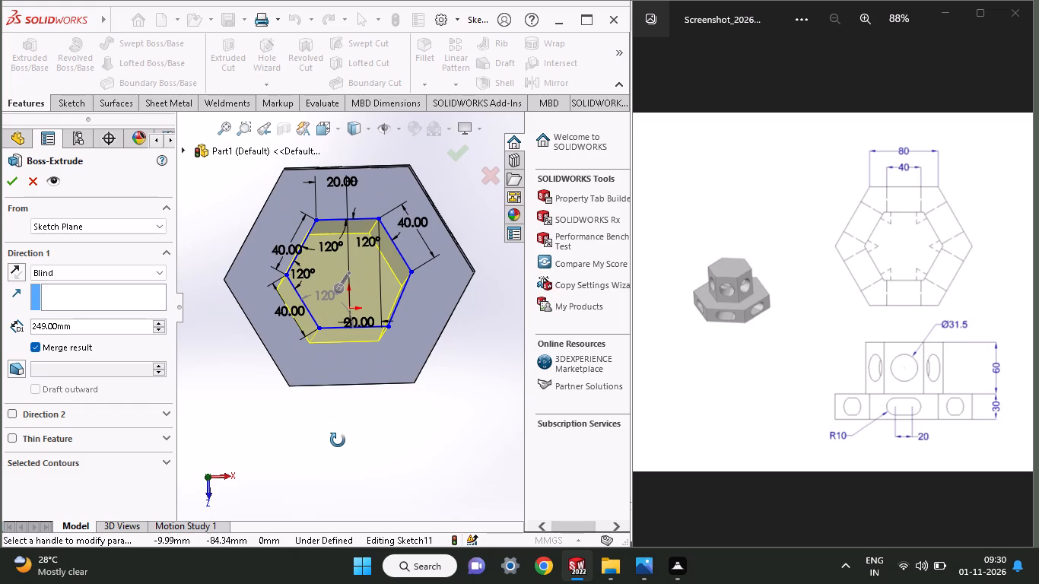
middle_drag(338, 440, 343, 436)
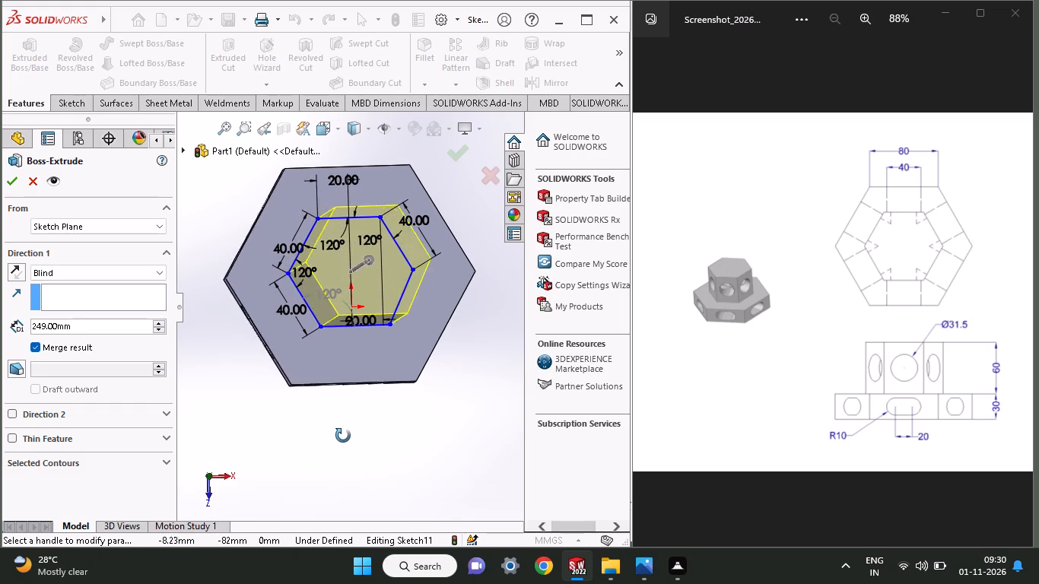
middle_drag(343, 436, 326, 451)
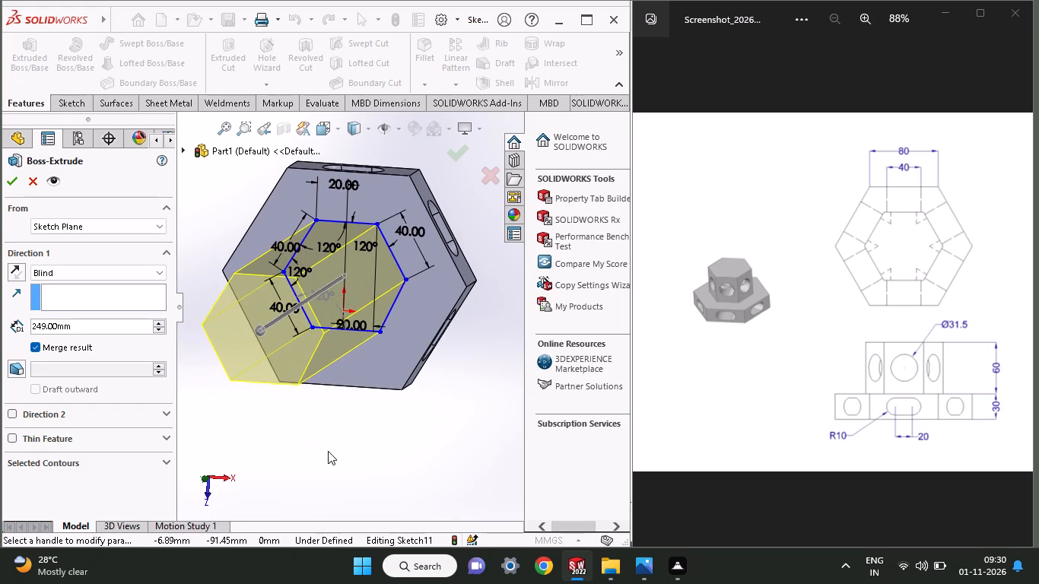
middle_drag(328, 451, 334, 436)
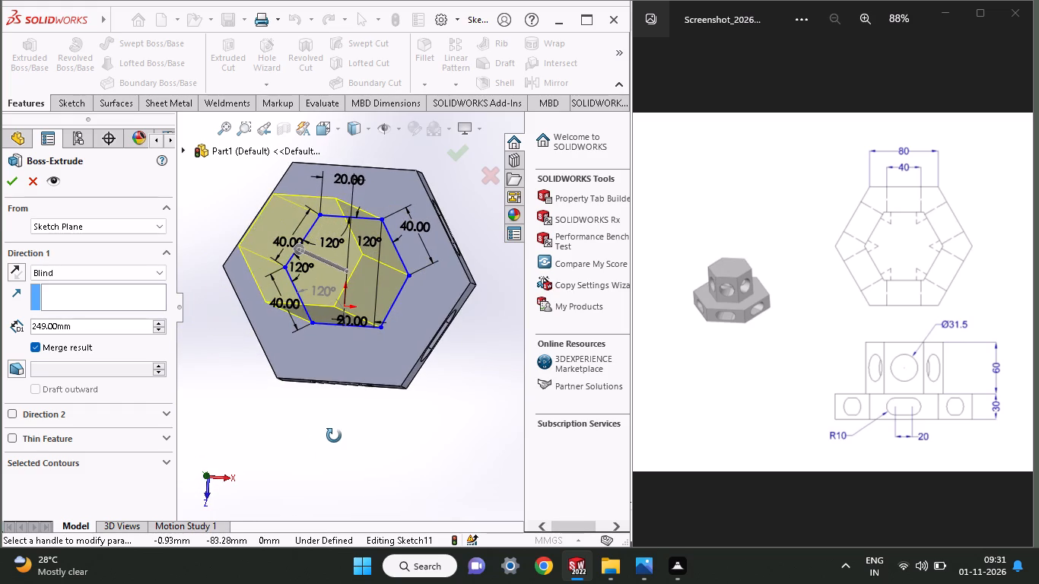
middle_drag(334, 436, 339, 443)
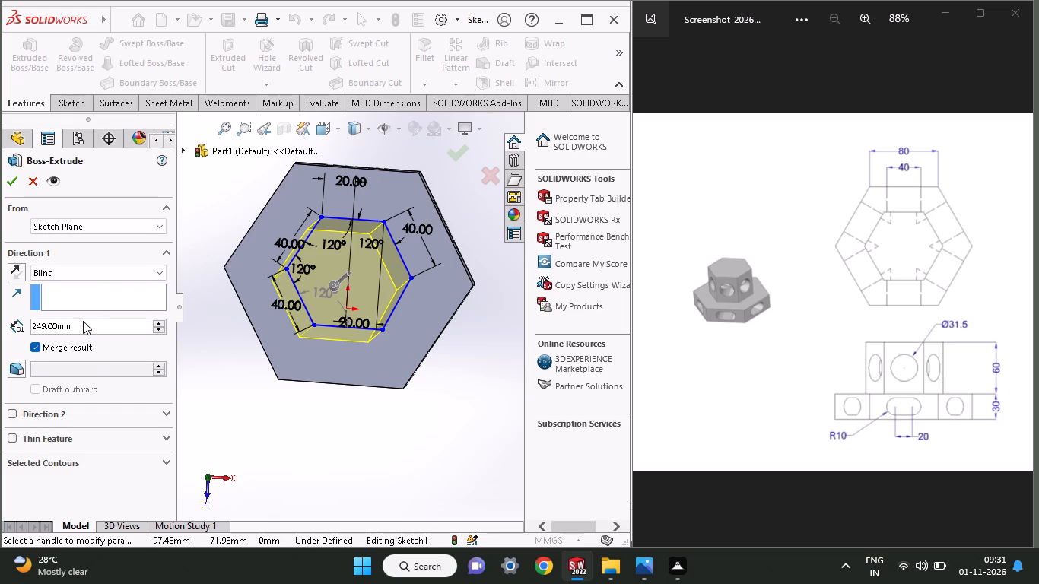
drag(83, 321, 0, 326)
drag(83, 326, 3, 328)
key(1)
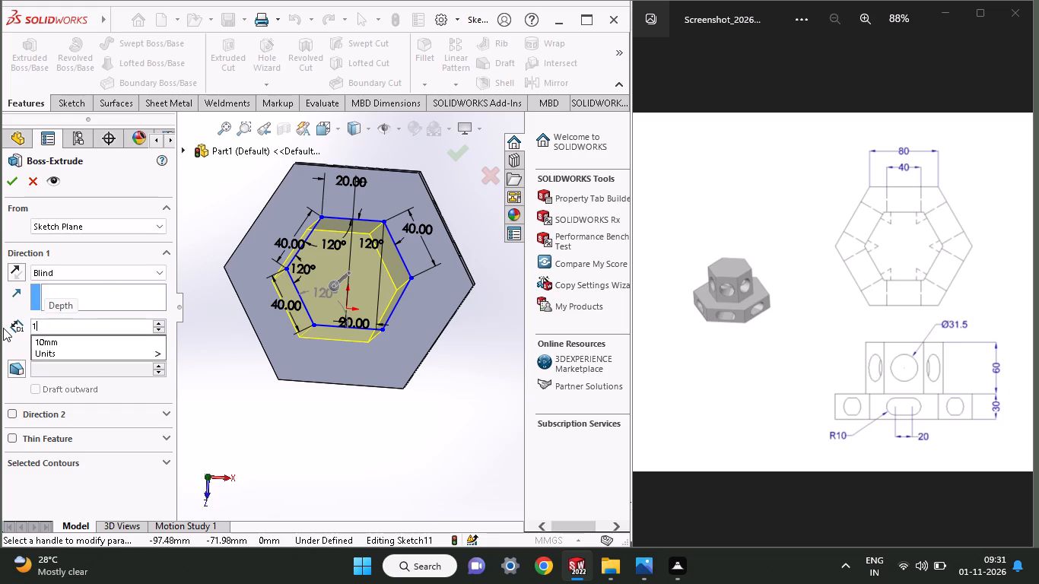
key(BackSpace)
key(5)
key(Return)
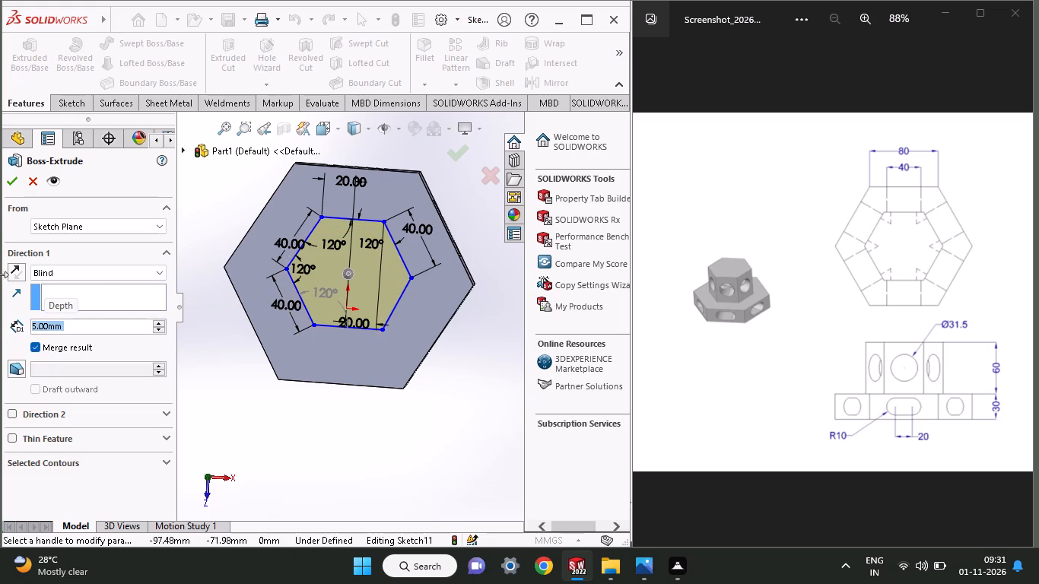
click(10, 182)
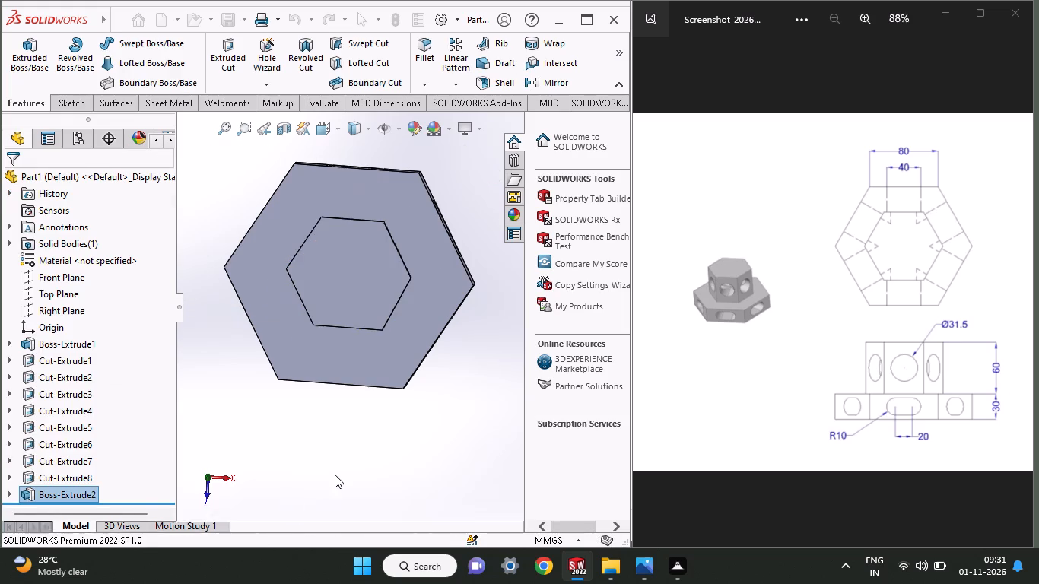
Start a new sketch on the top face of the 5 mm hexagonal boss.
middle_drag(335, 474, 361, 449)
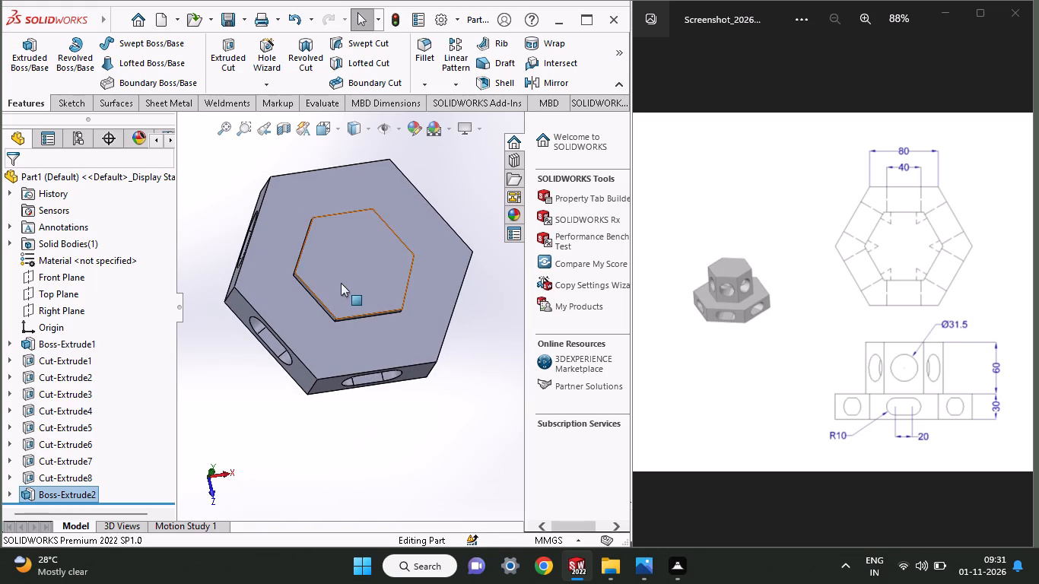
click(343, 272)
click(411, 233)
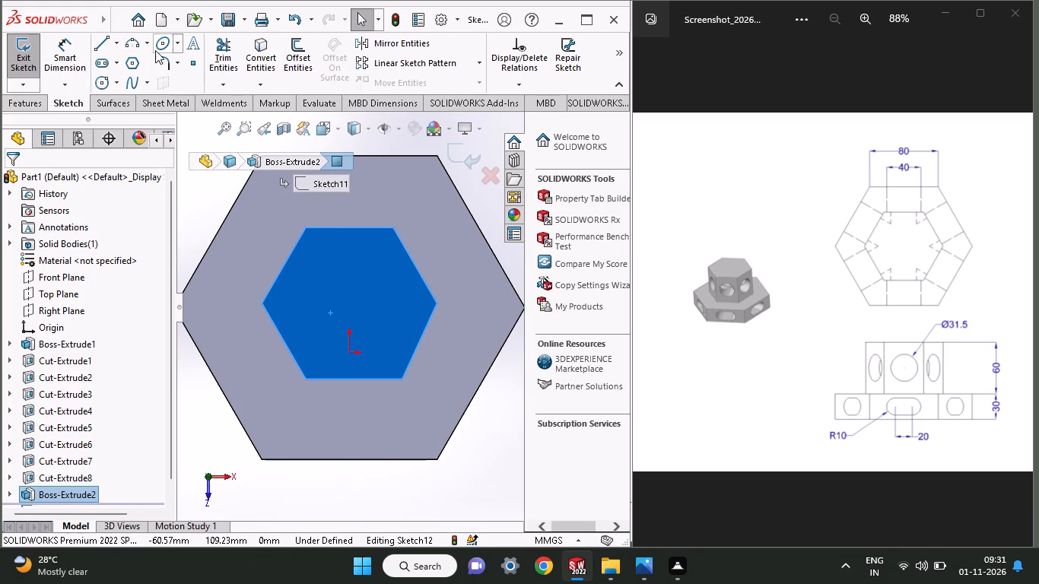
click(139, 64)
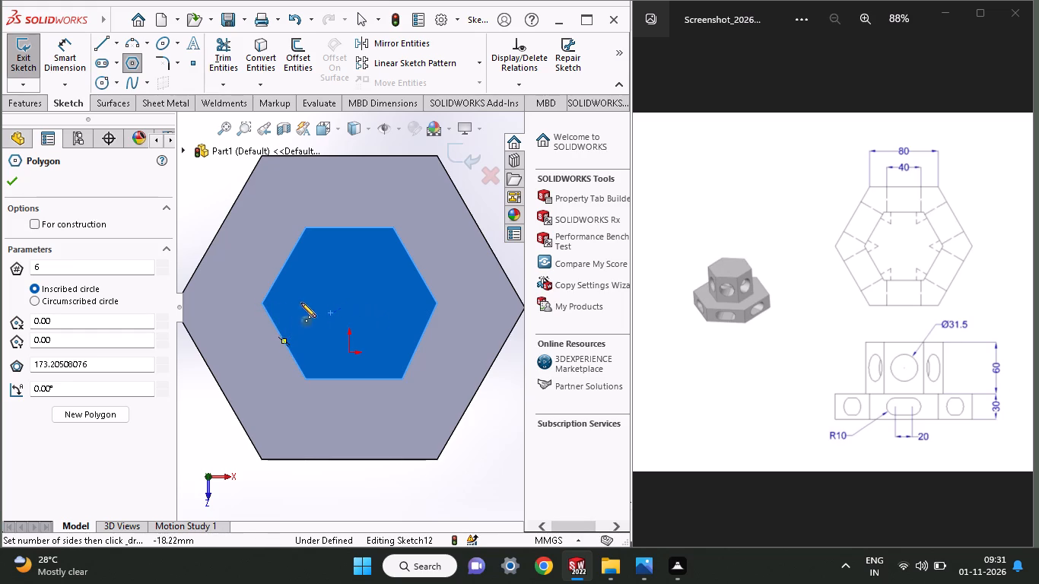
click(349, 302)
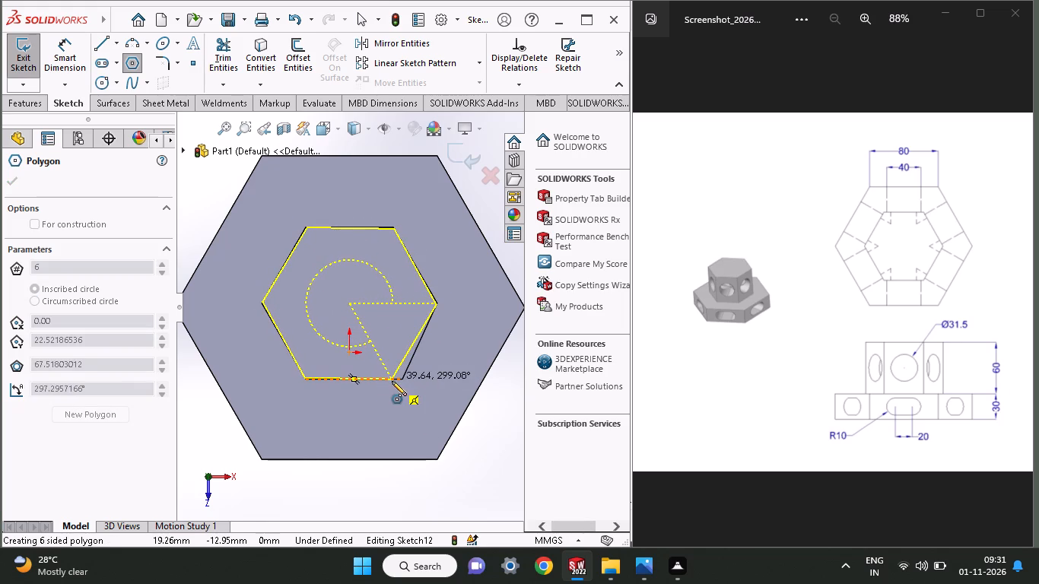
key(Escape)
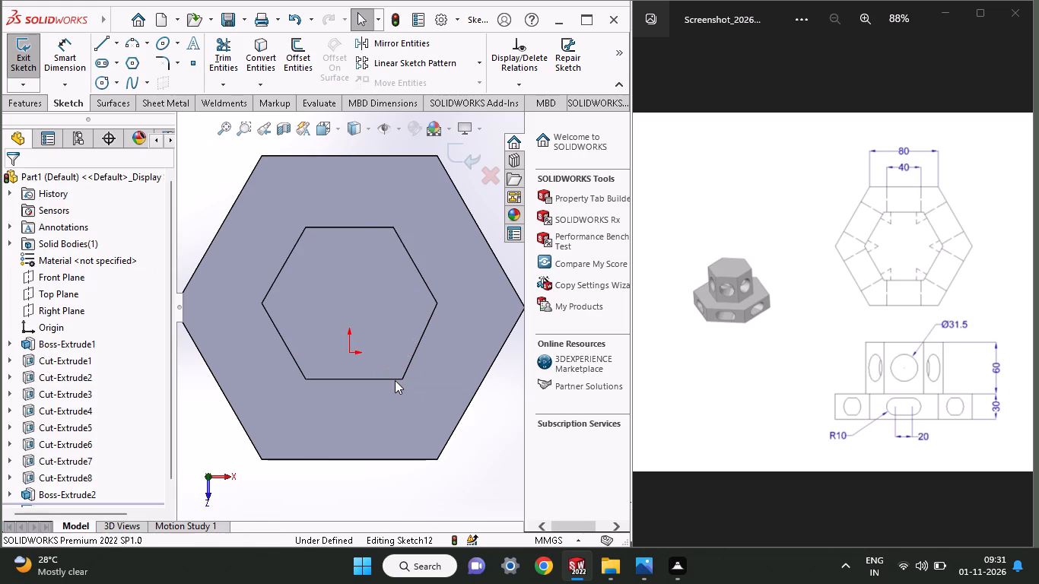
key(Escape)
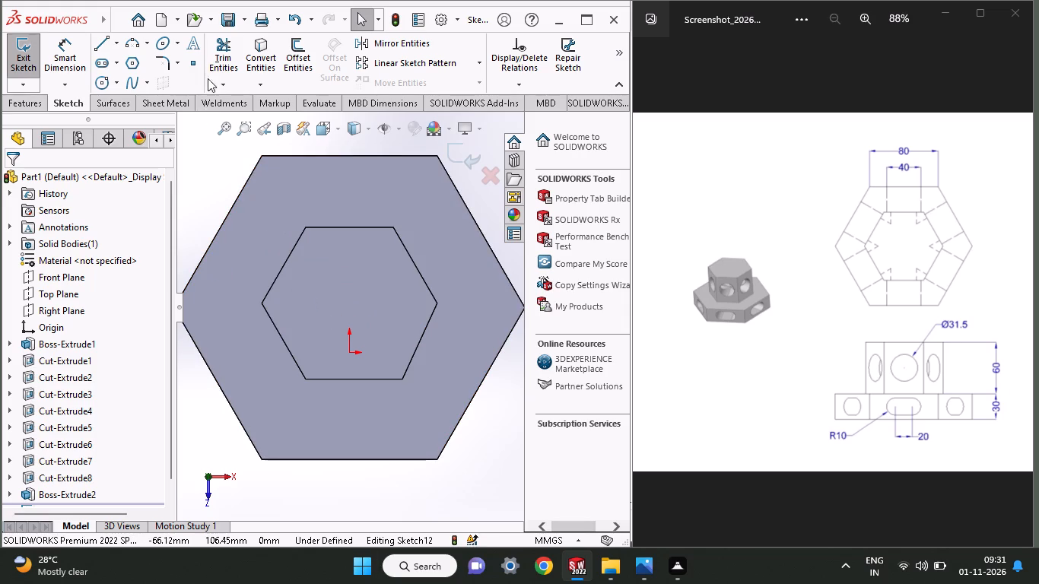
Convert the six outer edges of the hexagonal boss's top face into sketch lines.
click(260, 60)
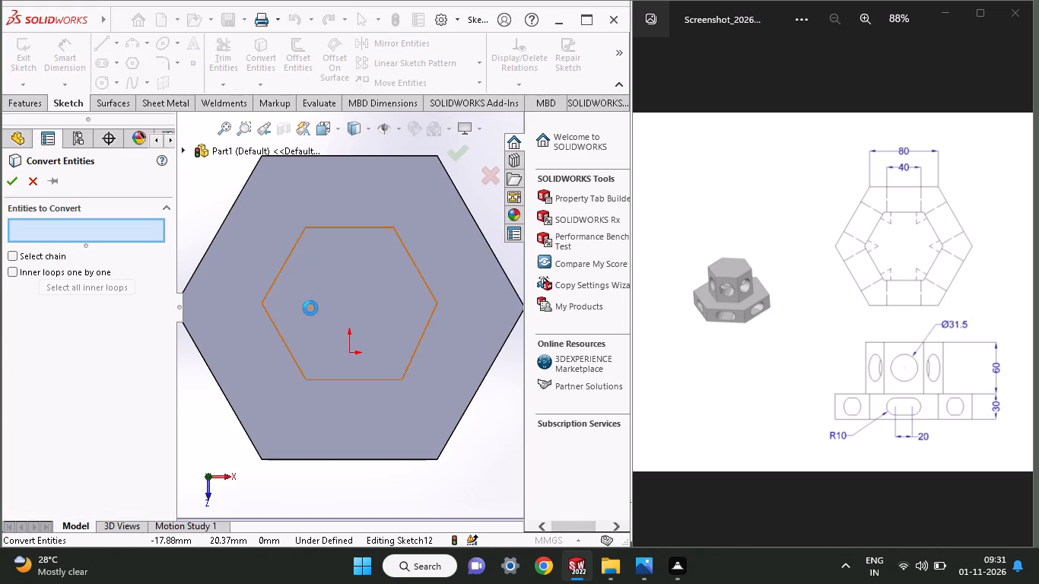
click(284, 339)
click(275, 286)
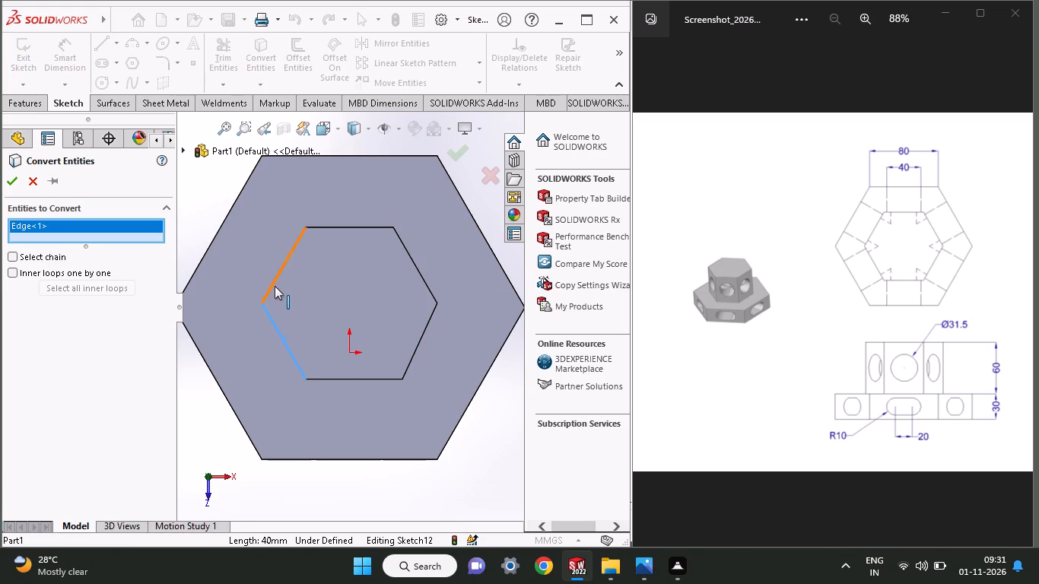
click(359, 229)
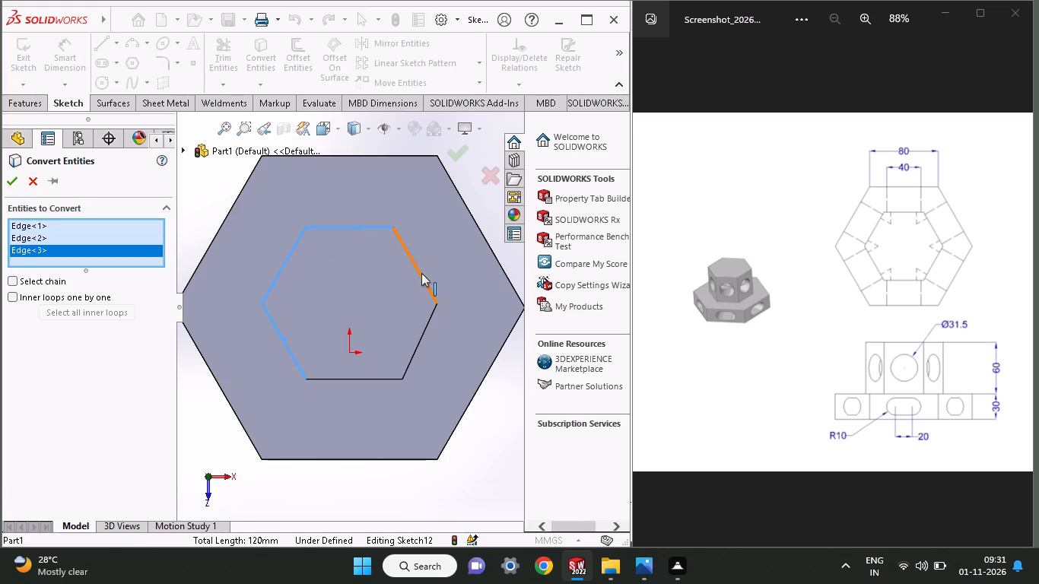
click(421, 273)
click(426, 334)
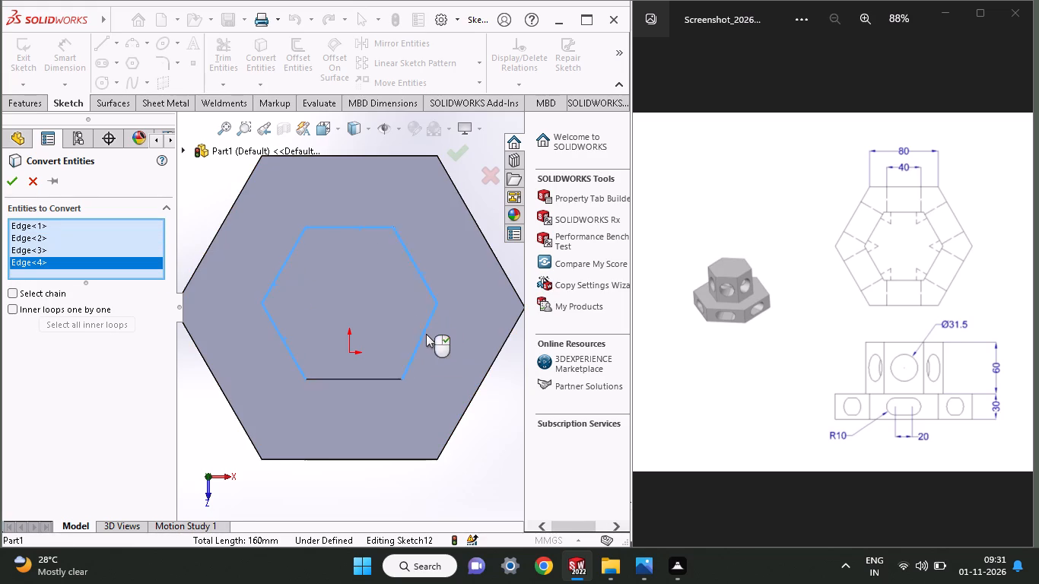
click(380, 381)
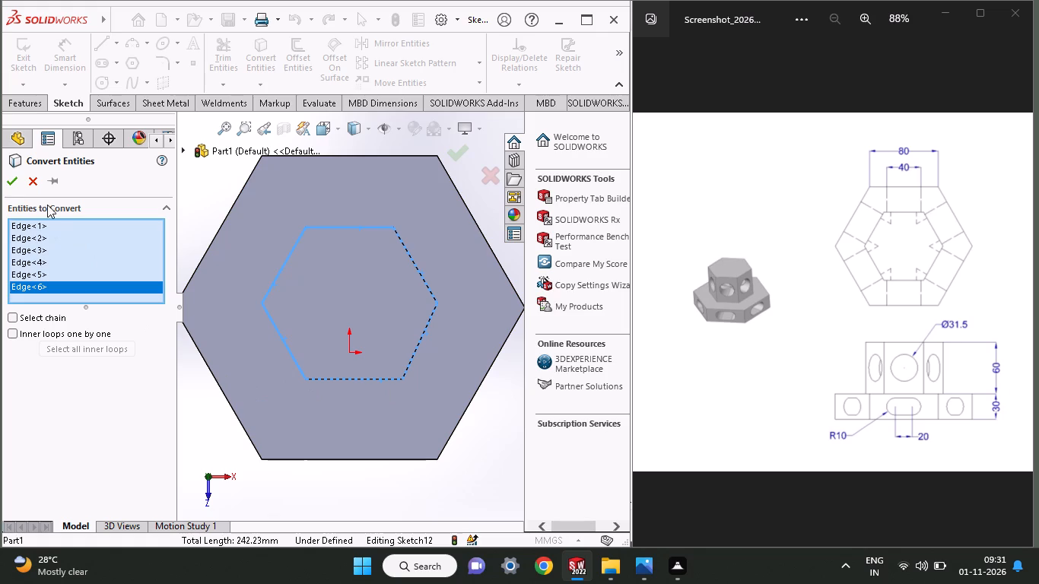
click(7, 183)
Extrude the converted hexagon outline as a 5 mm blind boss on the upper tier, merged with the body.
click(14, 112)
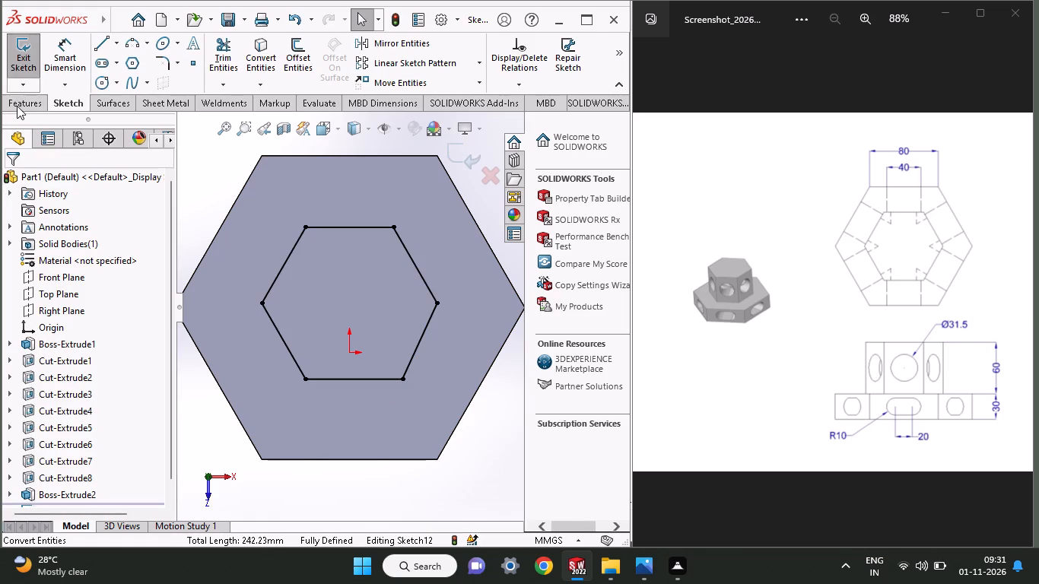
click(17, 106)
click(18, 65)
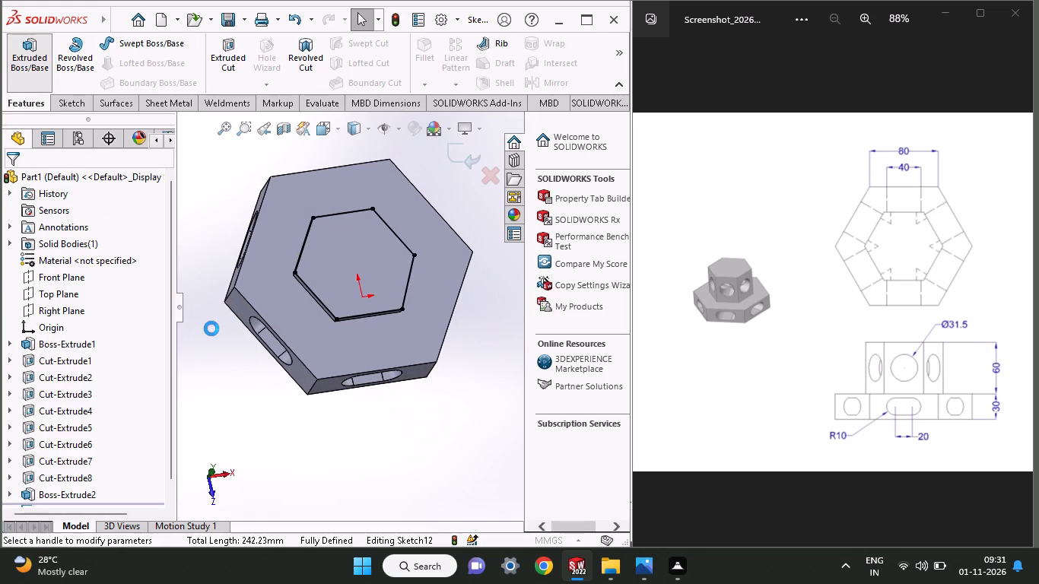
click(14, 181)
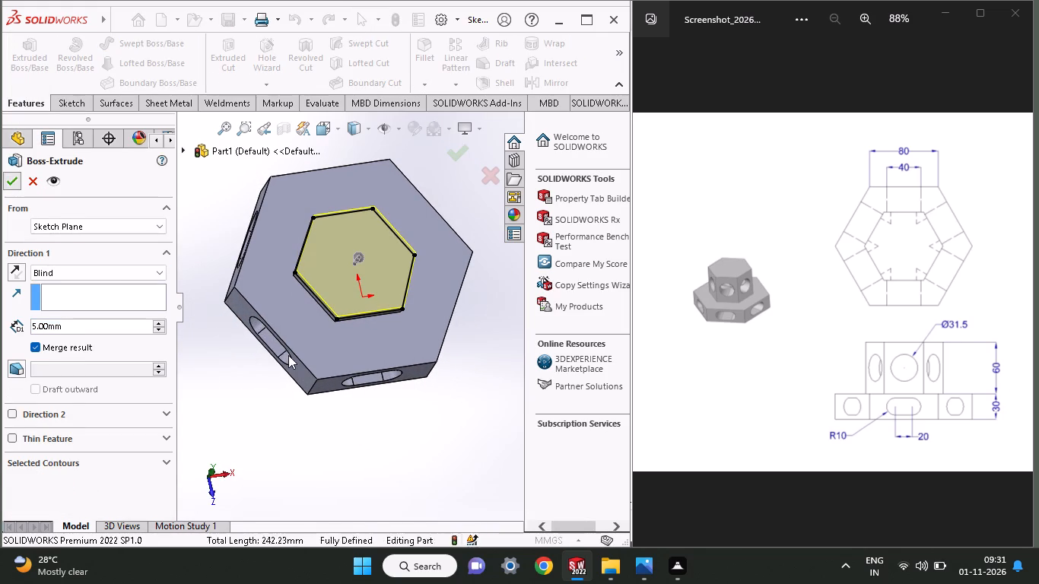
Start a sketch on the raised upper tier's top face and convert the face's hexagonal outline into sketch lines.
middle_drag(338, 337, 384, 243)
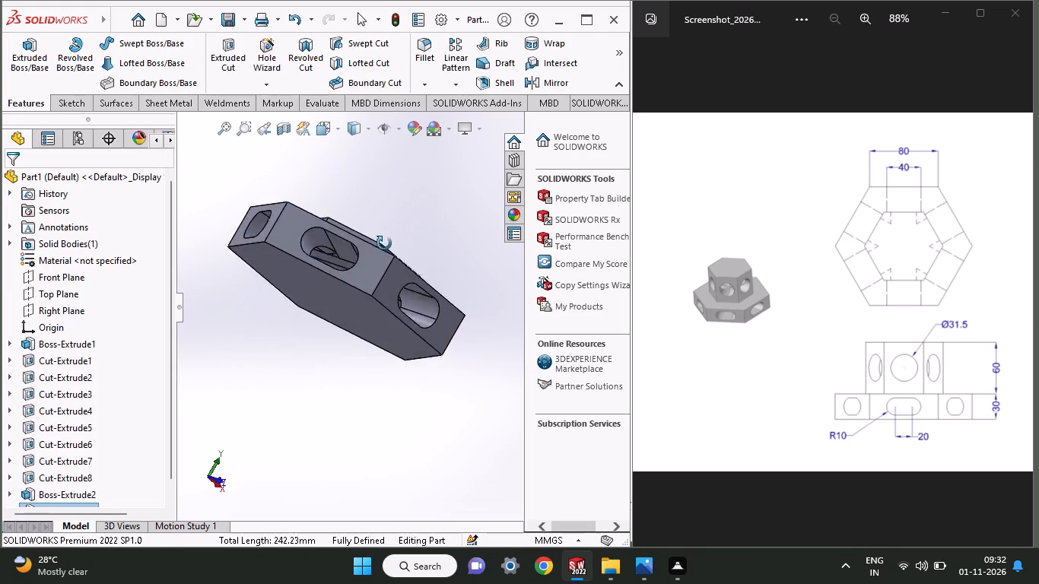
middle_drag(384, 243, 323, 340)
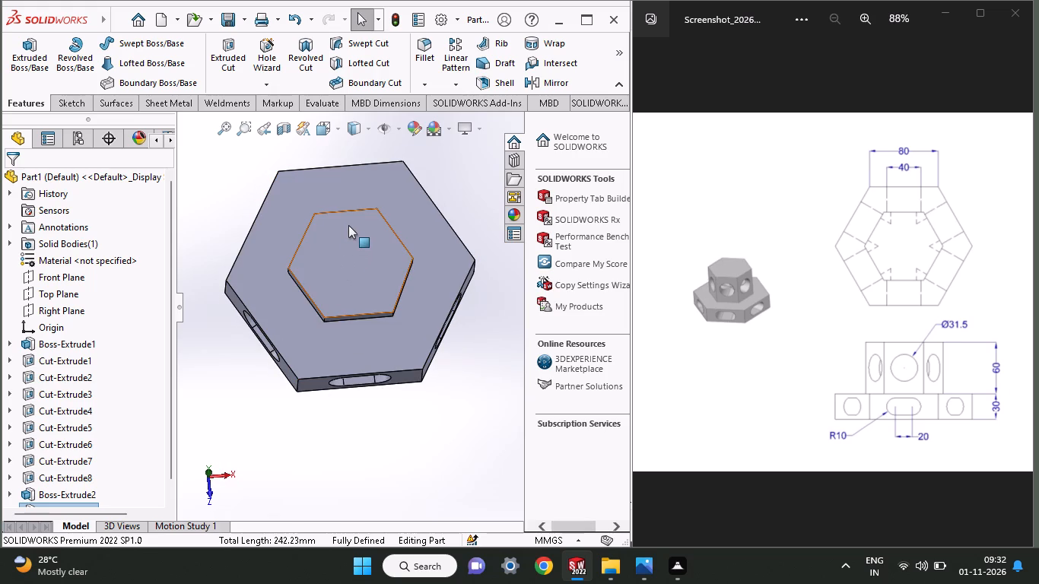
click(353, 253)
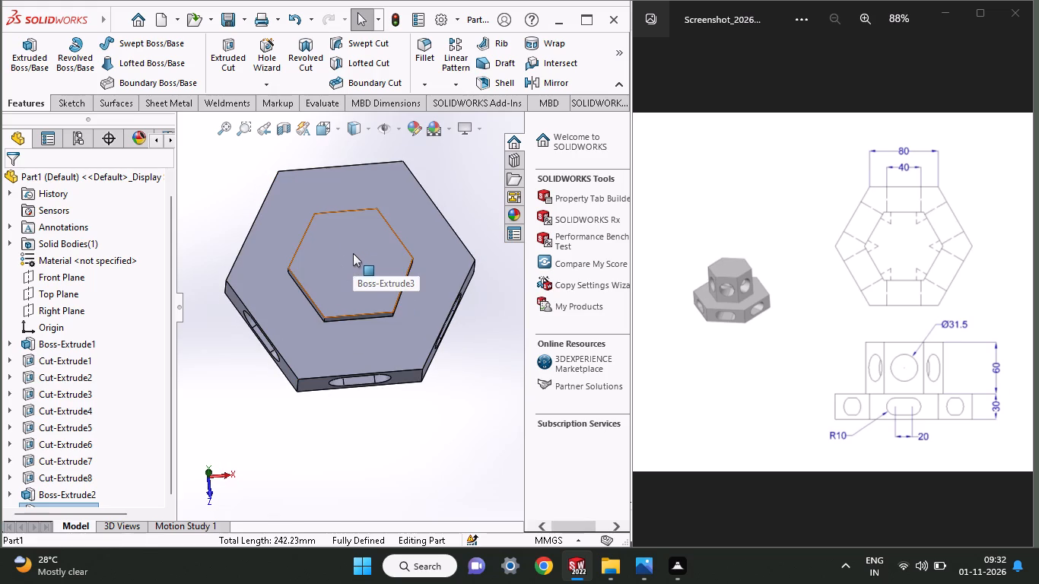
click(421, 211)
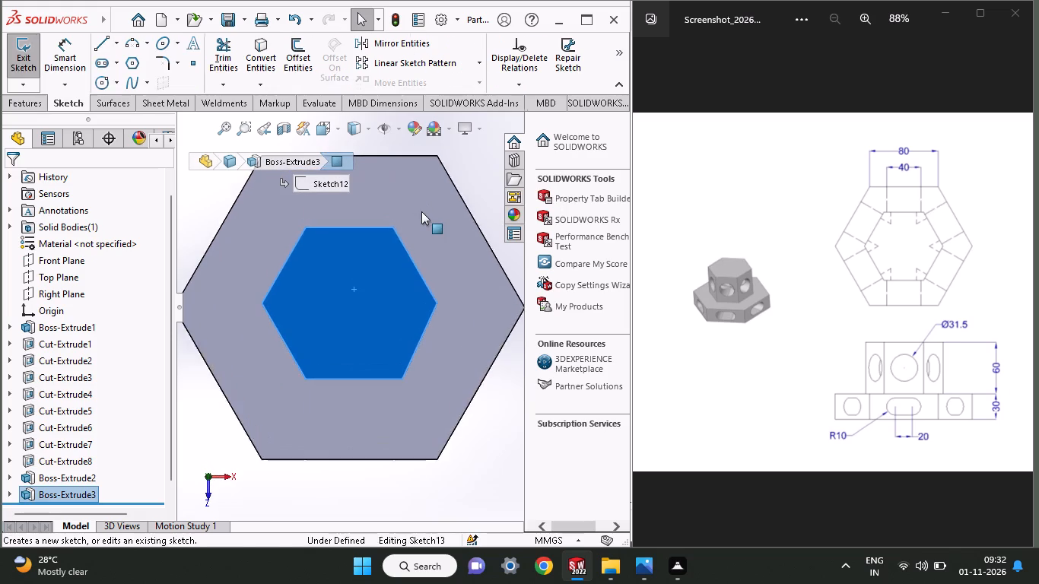
click(268, 44)
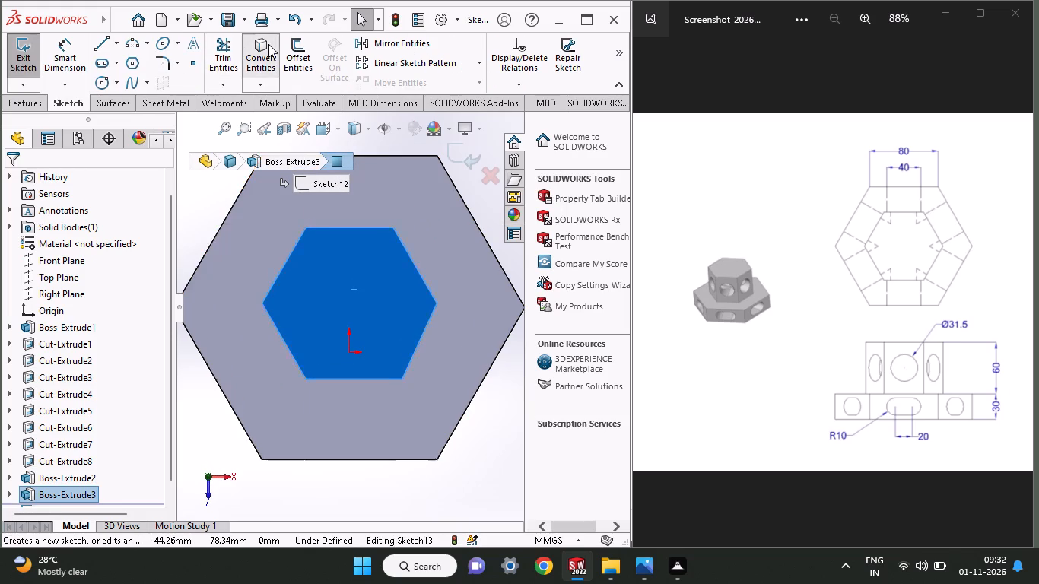
Extrude the converted hexagon outline as a 5 mm blind boss on the upper tier, merged with the body.
click(11, 110)
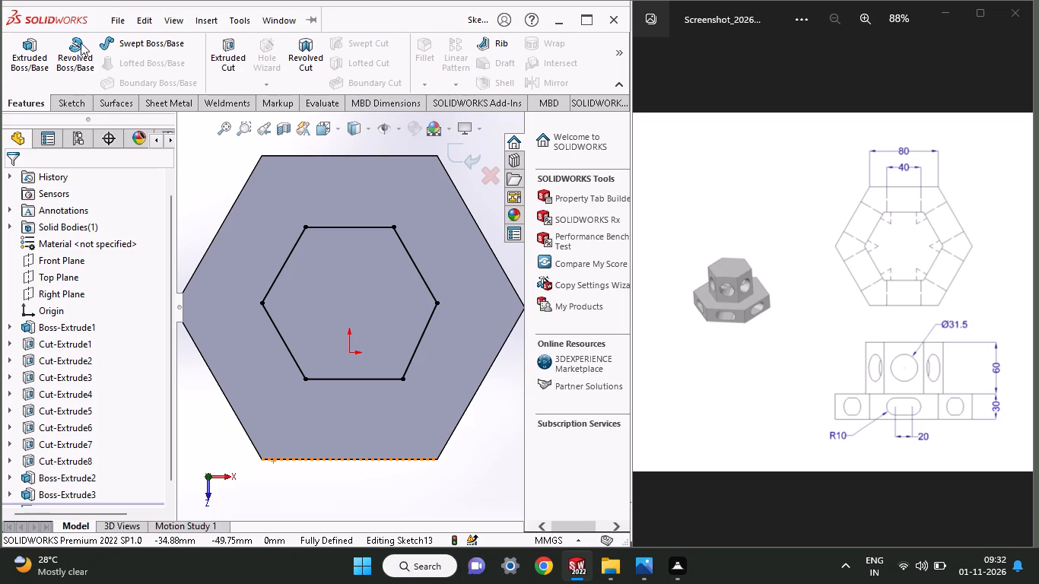
click(18, 67)
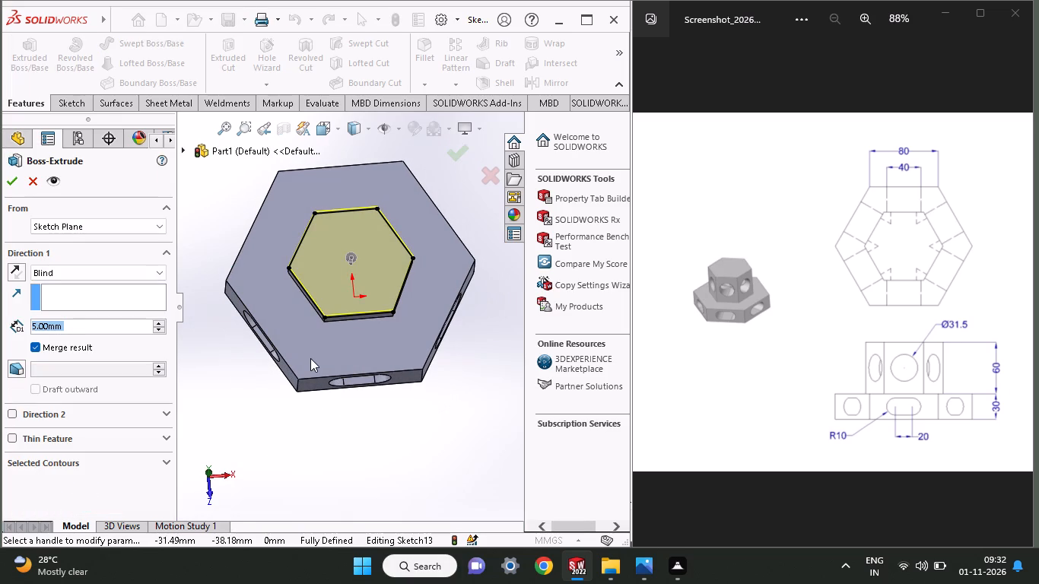
middle_drag(307, 358, 323, 243)
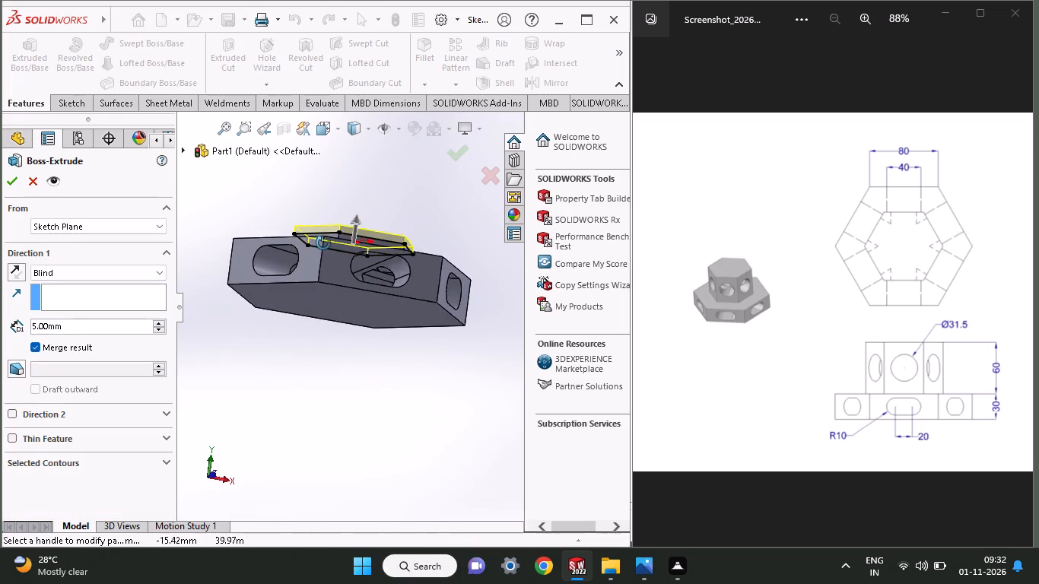
middle_drag(323, 243, 310, 288)
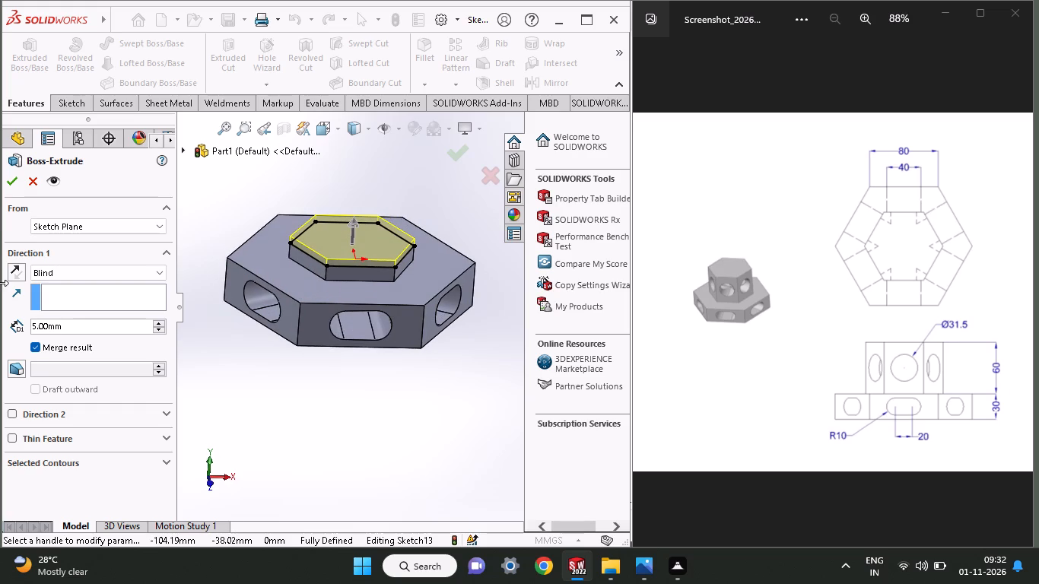
click(15, 182)
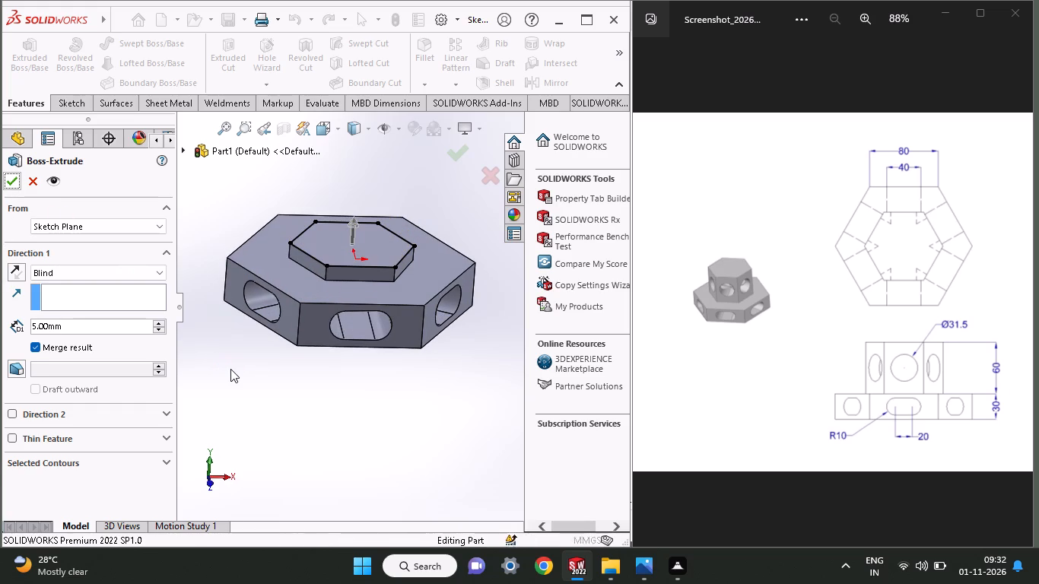
Start a sketch on the upper tier's top face and convert the face's hexagonal outline into sketch lines.
middle_drag(230, 369, 230, 278)
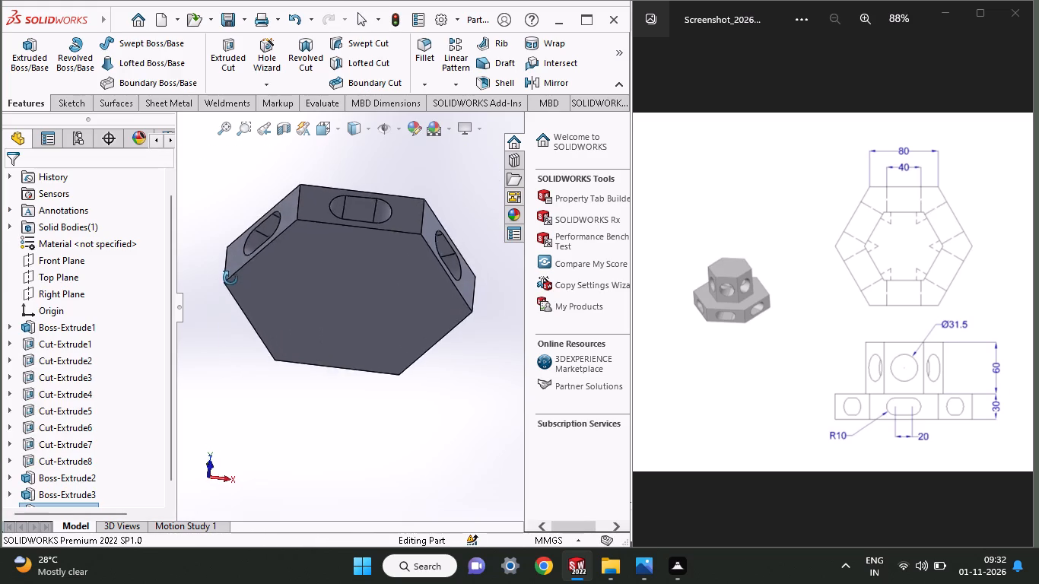
middle_drag(230, 278, 214, 395)
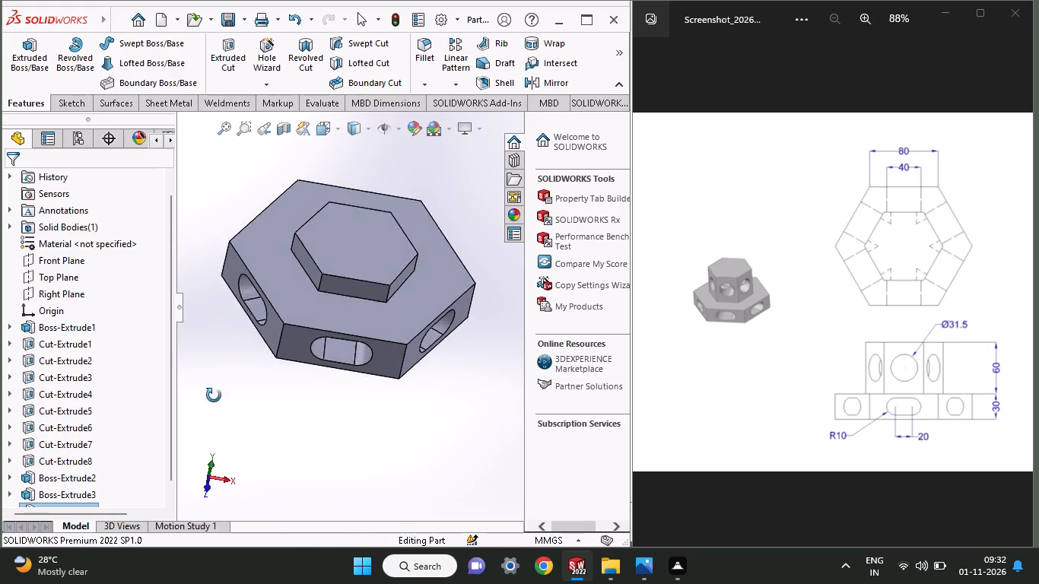
middle_drag(214, 395, 194, 368)
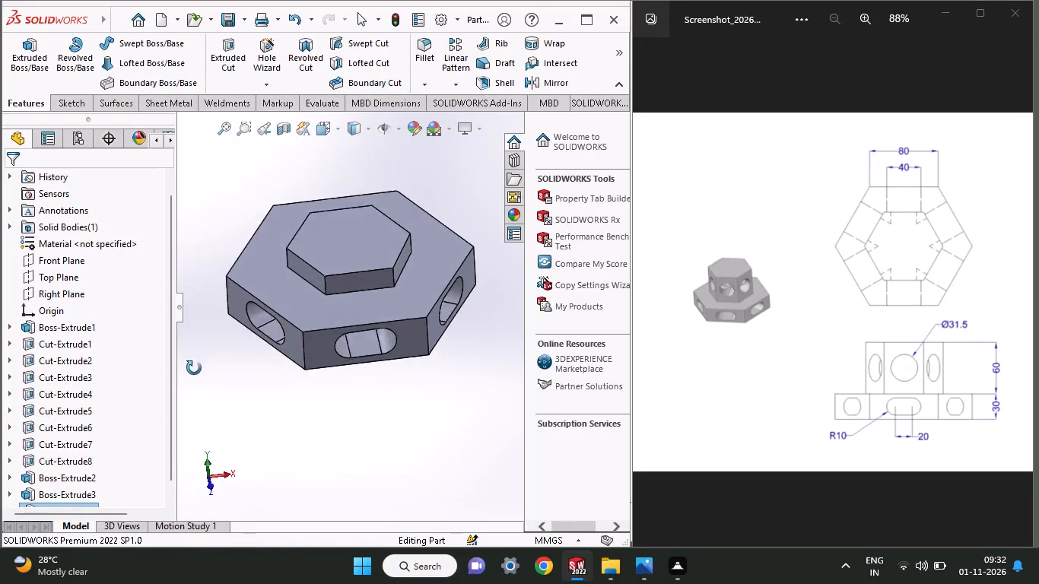
middle_drag(194, 368, 196, 423)
click(315, 269)
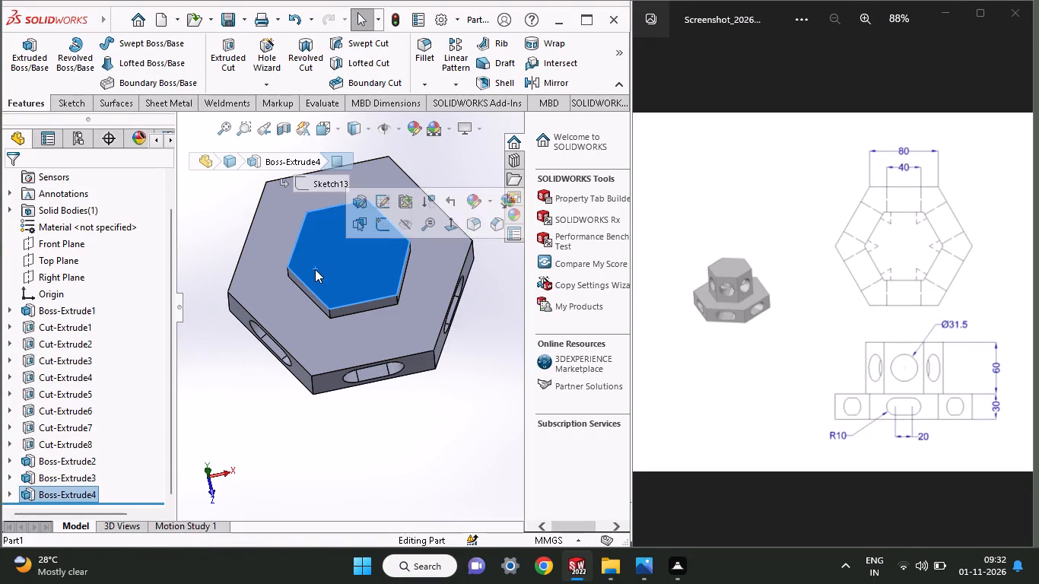
click(386, 229)
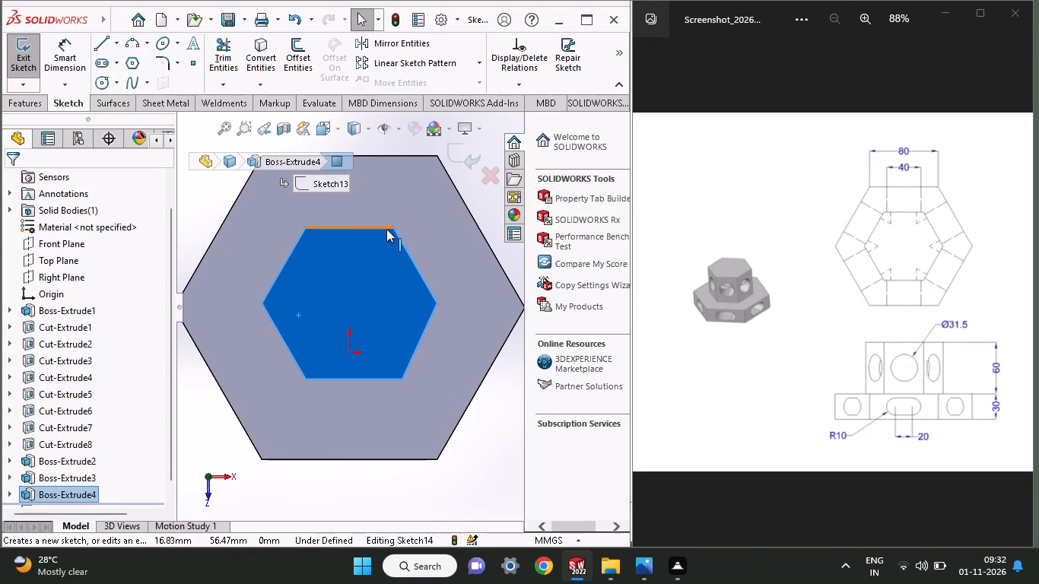
click(264, 53)
Extrude the converted hexagon outline as another blind boss on the upper tier, merged with the body.
click(30, 109)
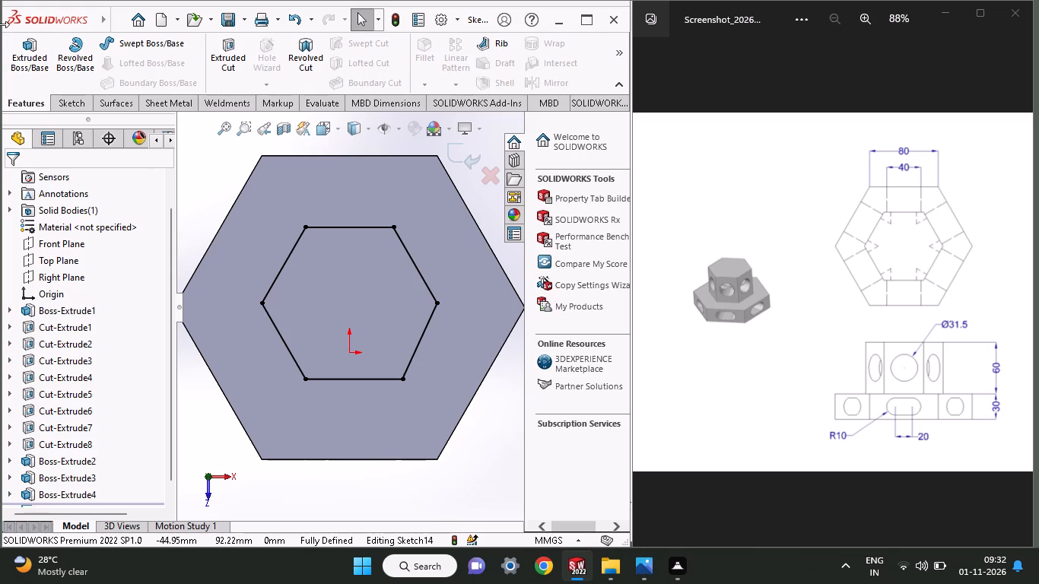
click(16, 66)
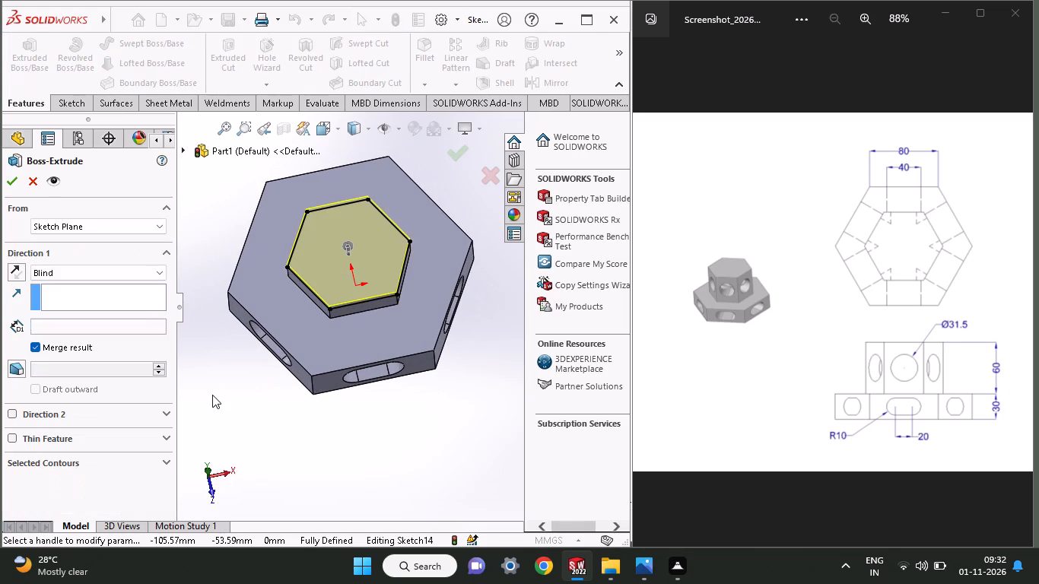
click(17, 182)
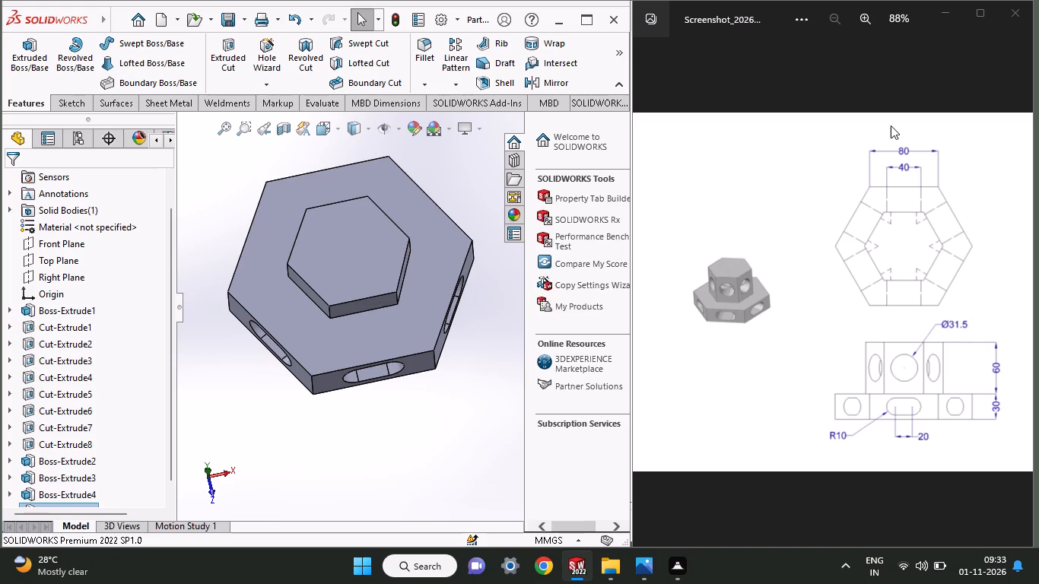
Start a new sketch on the upper tier's raised top face and convert its hexagonal outline into sketch lines.
click(321, 249)
click(389, 199)
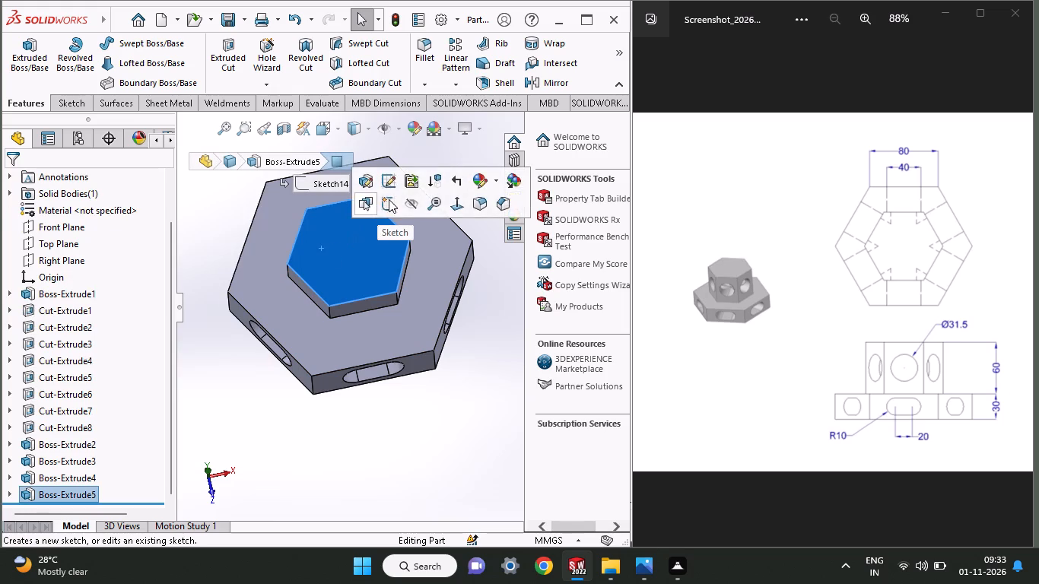
click(256, 57)
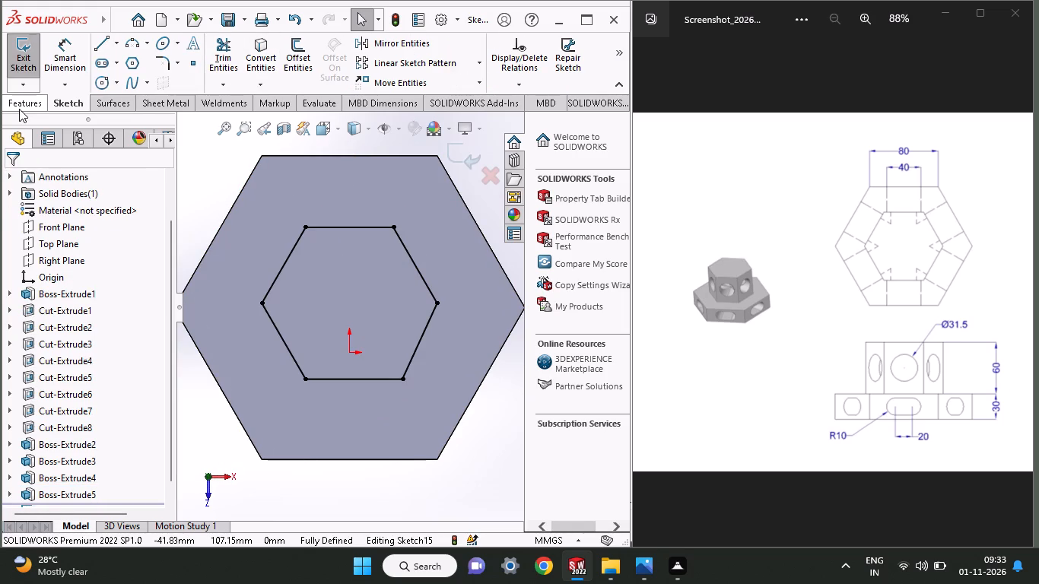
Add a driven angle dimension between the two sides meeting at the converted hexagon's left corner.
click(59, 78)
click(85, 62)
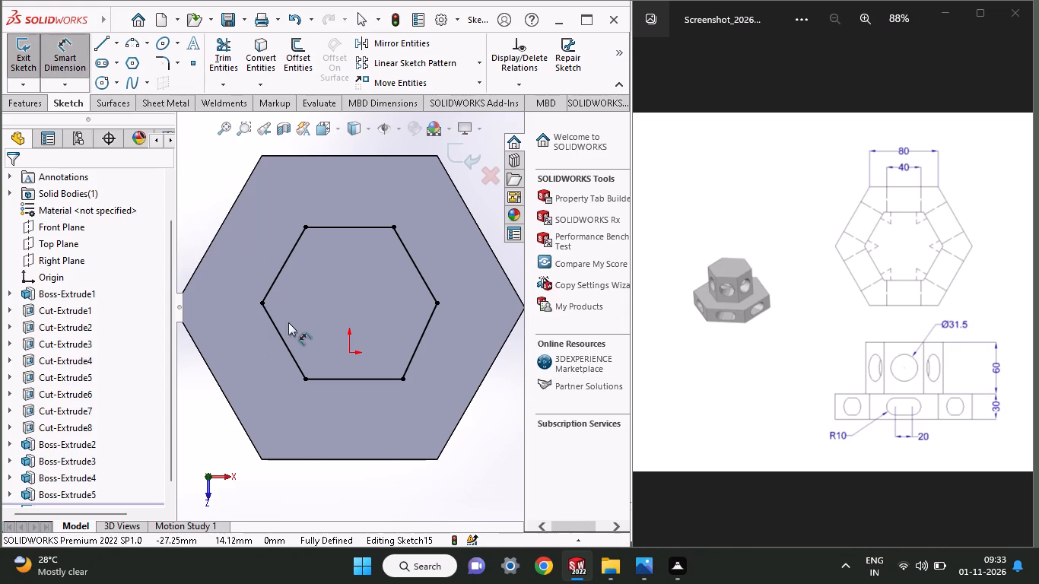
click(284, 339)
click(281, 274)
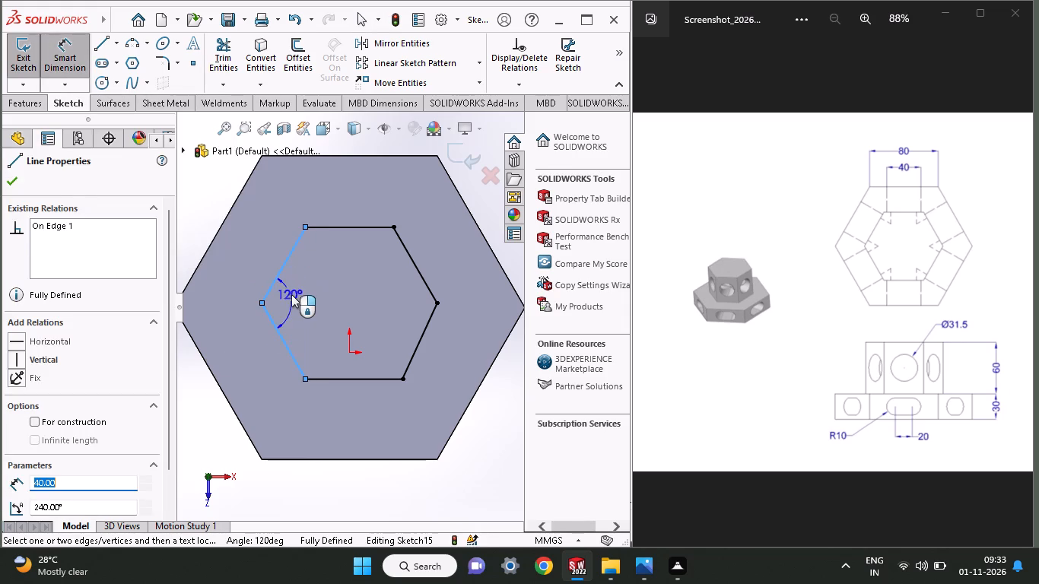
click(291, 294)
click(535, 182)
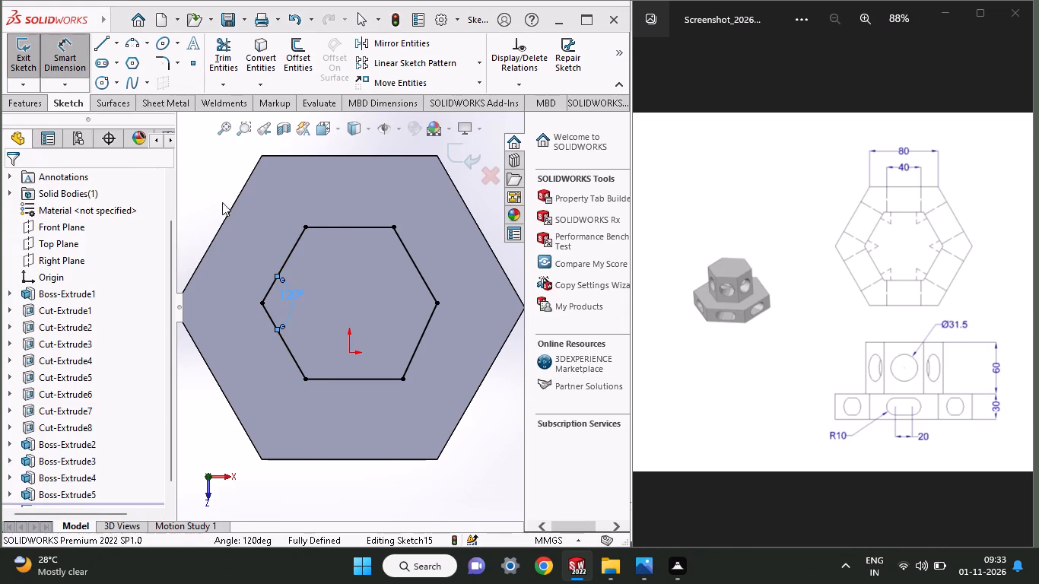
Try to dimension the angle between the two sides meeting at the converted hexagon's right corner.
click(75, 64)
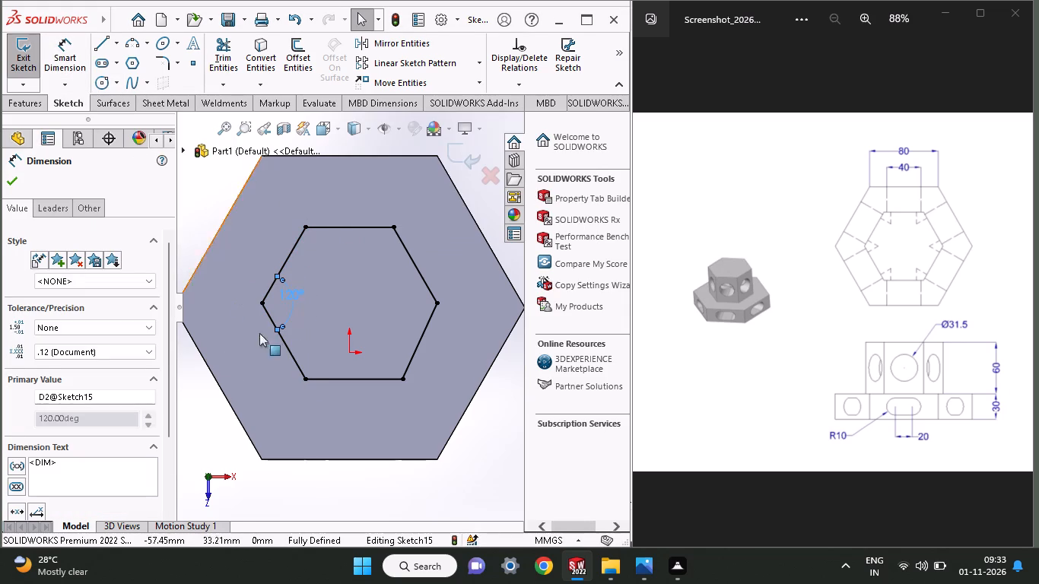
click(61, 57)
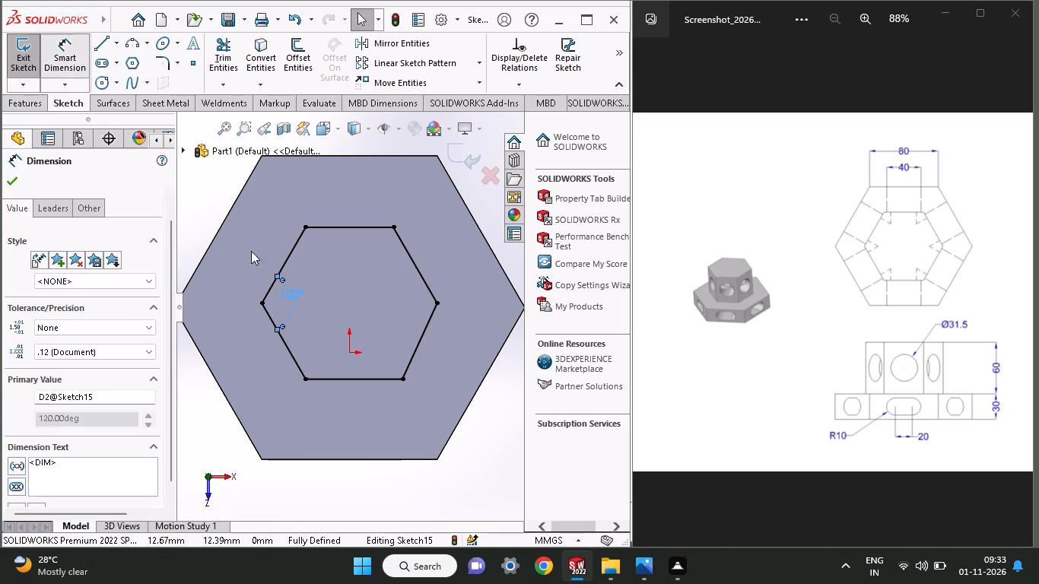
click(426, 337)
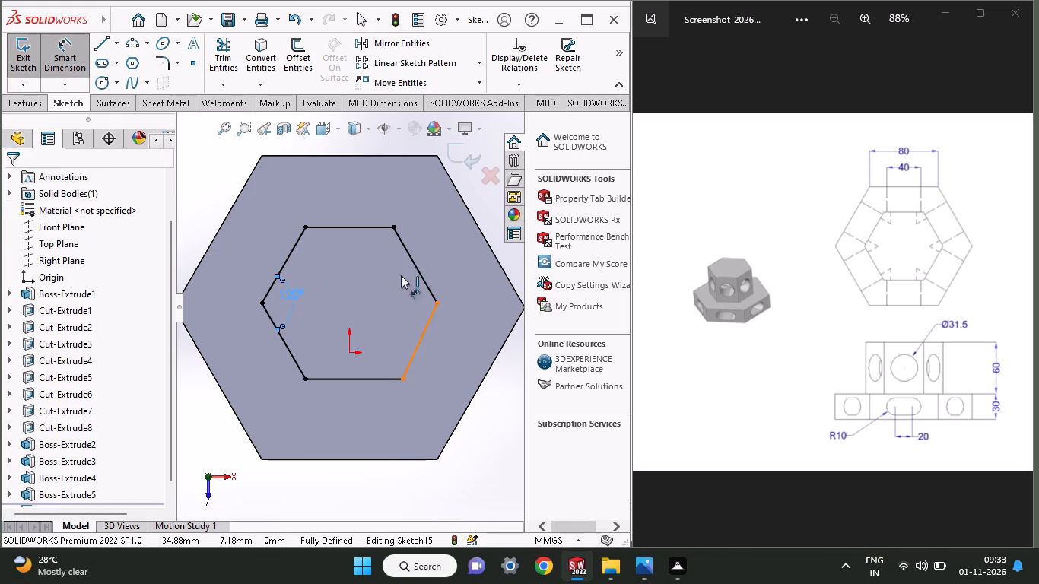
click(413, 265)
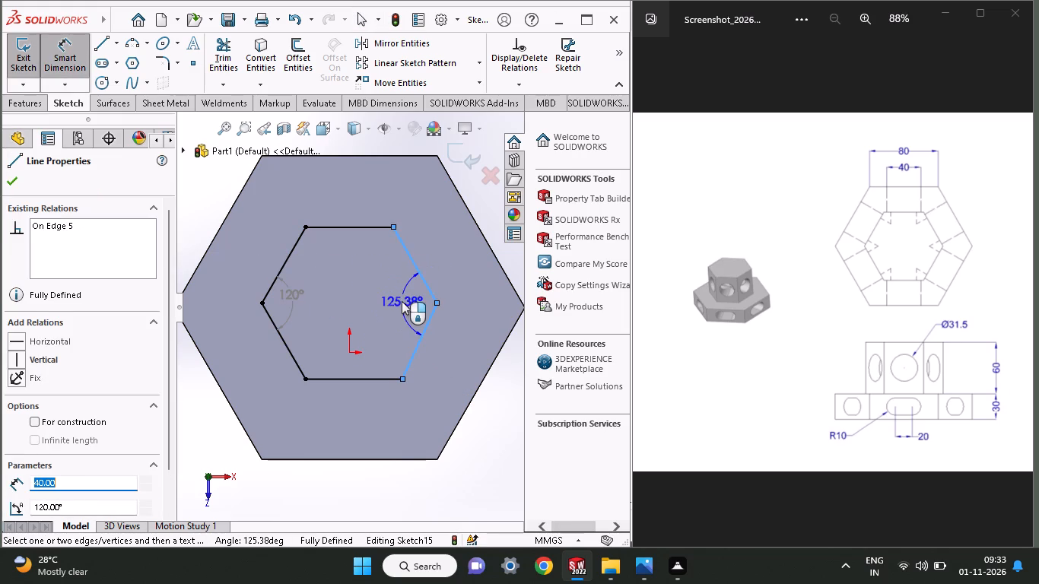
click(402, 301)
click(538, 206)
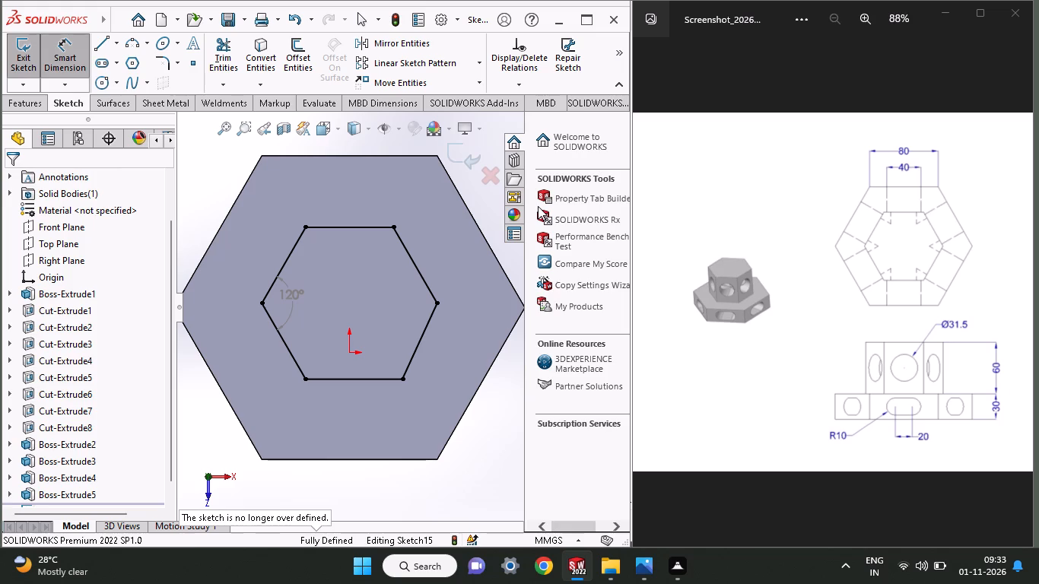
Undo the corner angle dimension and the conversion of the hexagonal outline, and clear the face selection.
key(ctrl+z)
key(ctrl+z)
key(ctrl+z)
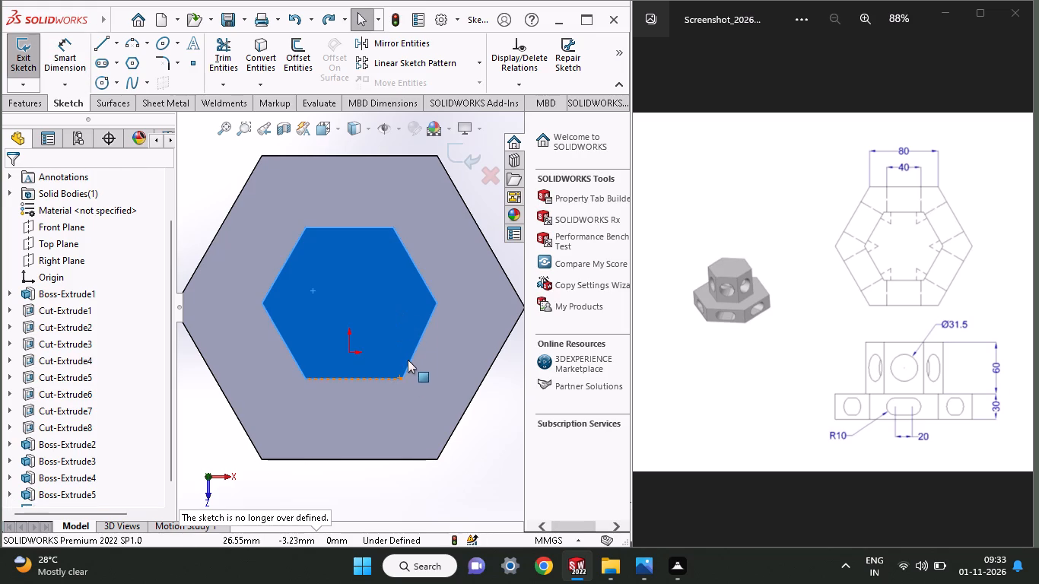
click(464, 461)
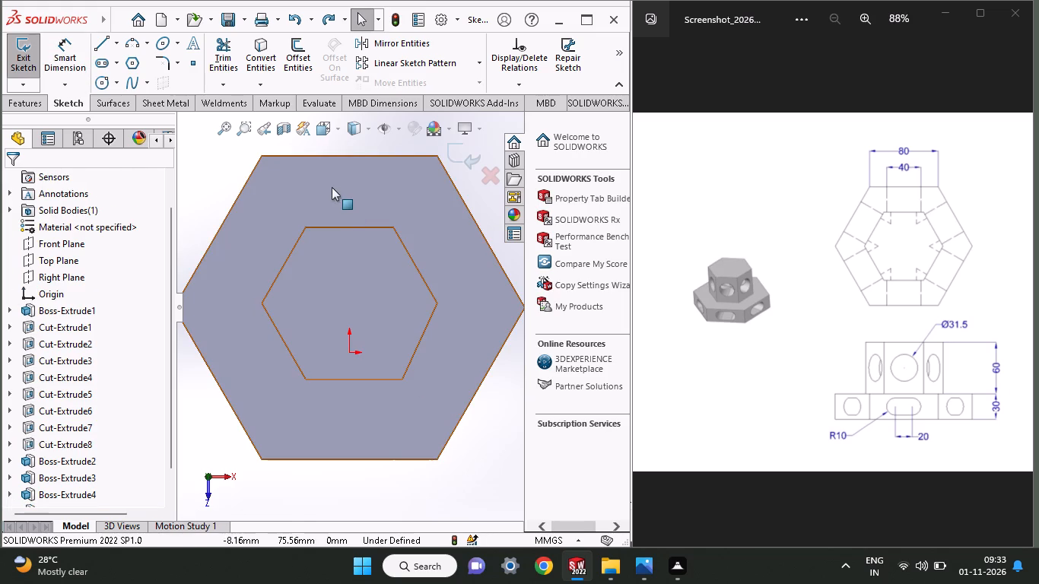
Convert the six individual edges of the upper hexagonal tier's top face into sketch lines.
click(264, 52)
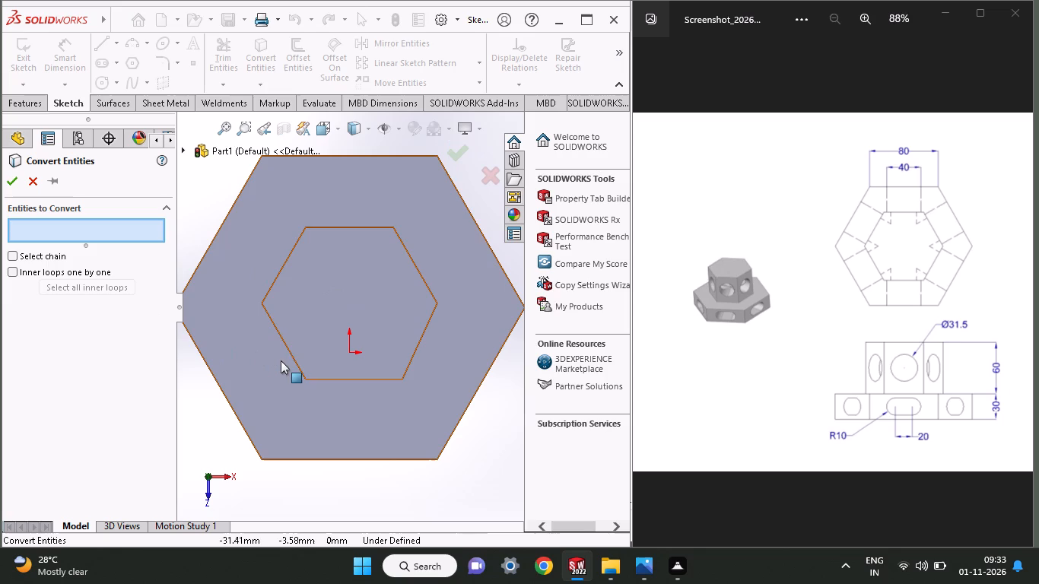
click(291, 357)
click(280, 274)
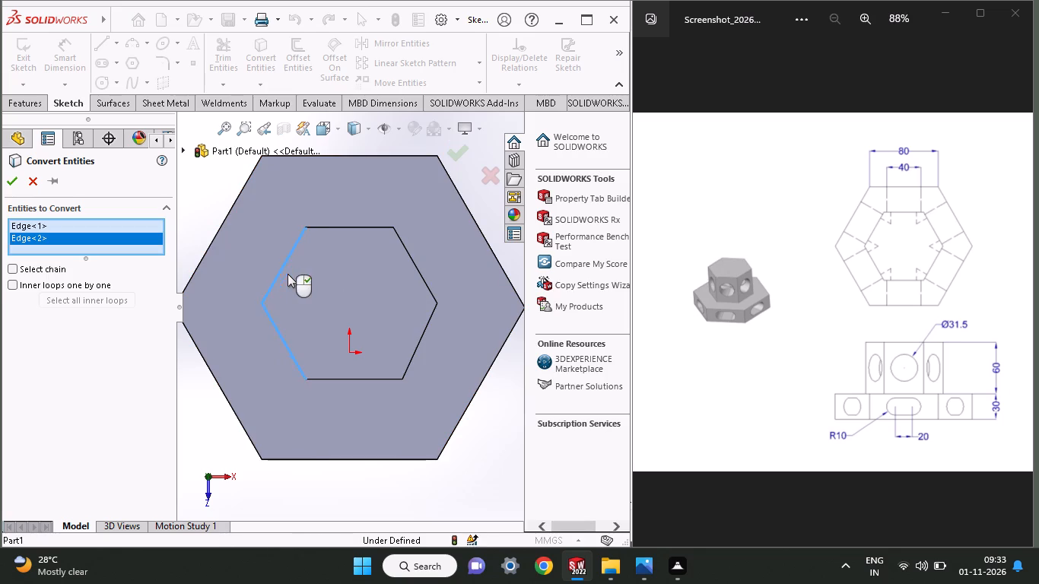
click(341, 226)
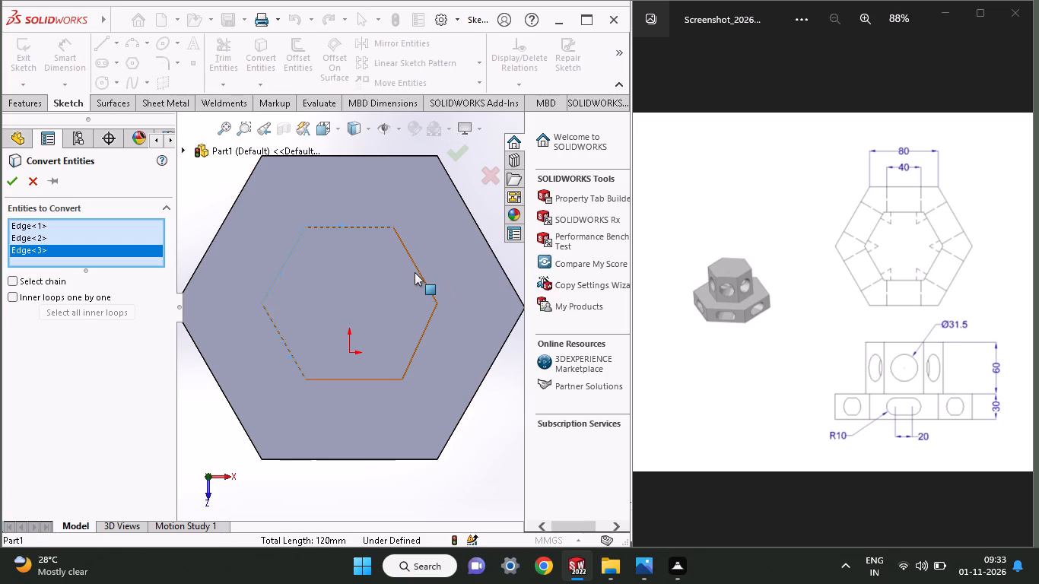
click(421, 276)
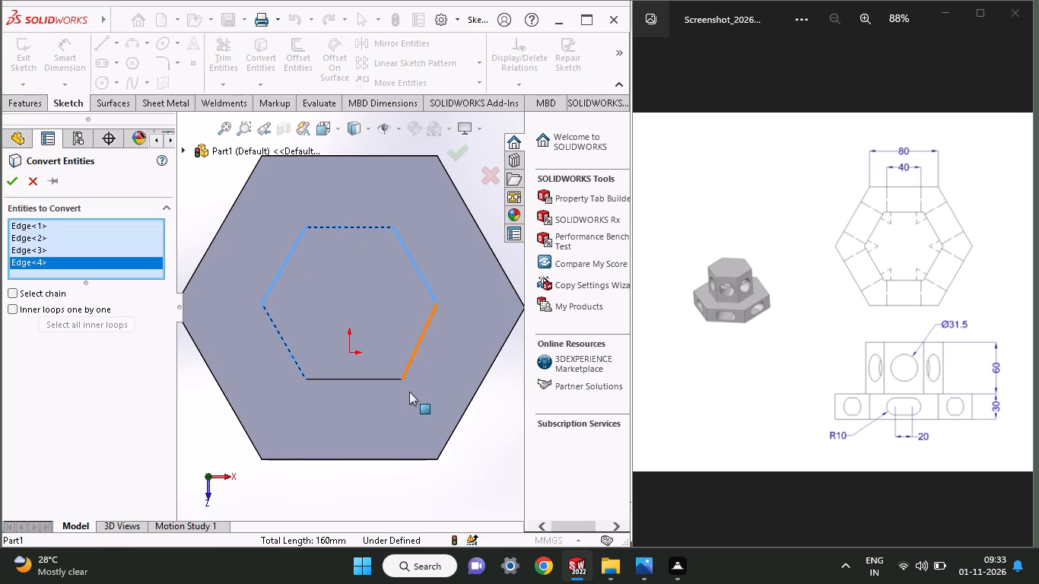
click(423, 333)
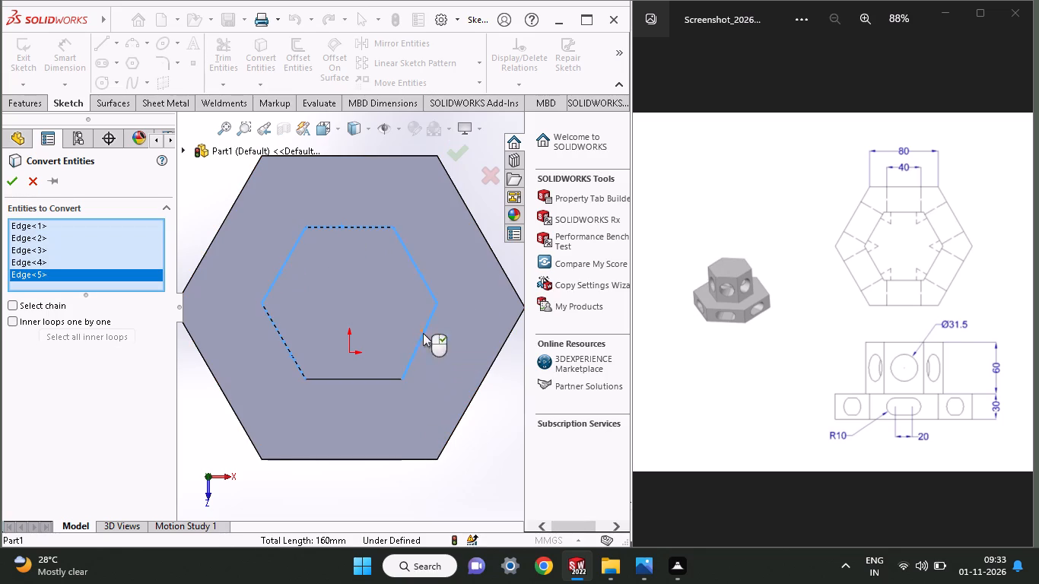
click(363, 378)
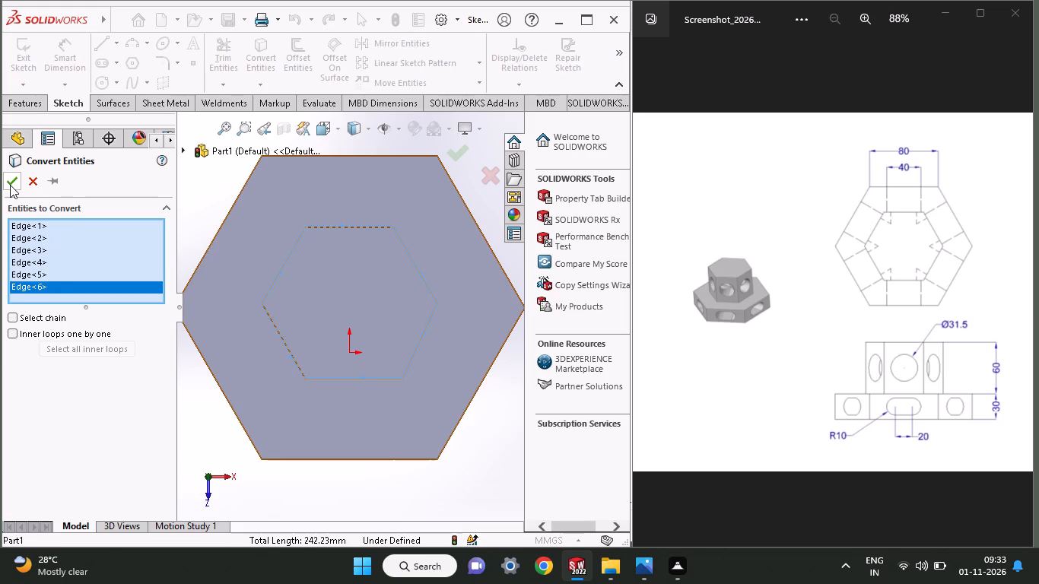
click(10, 185)
Cut-extrude the converted hexagon with the Up To Vertex end condition, down to the upper tier's bottom edge.
click(14, 100)
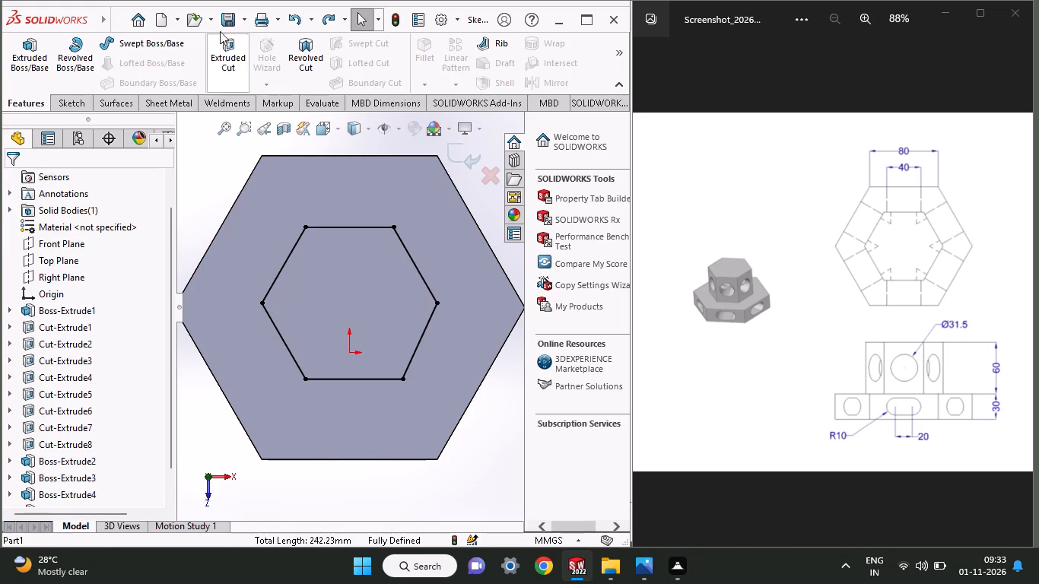
click(221, 68)
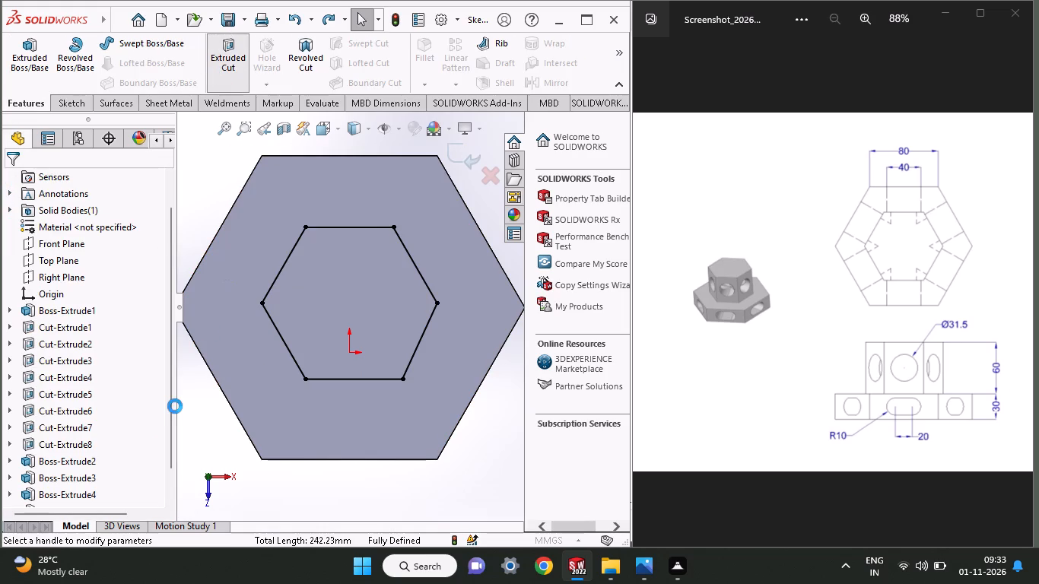
click(288, 310)
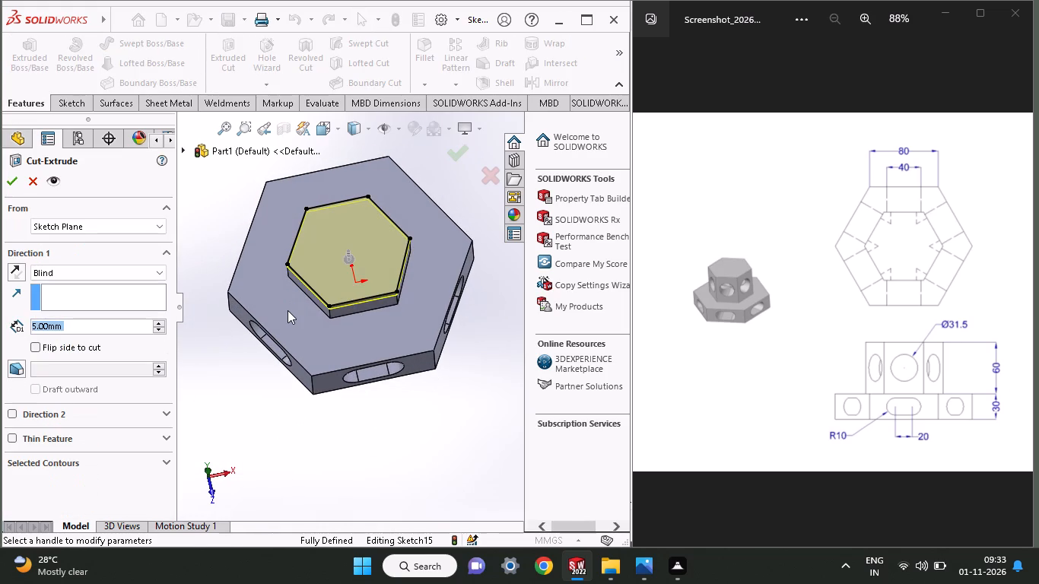
click(319, 309)
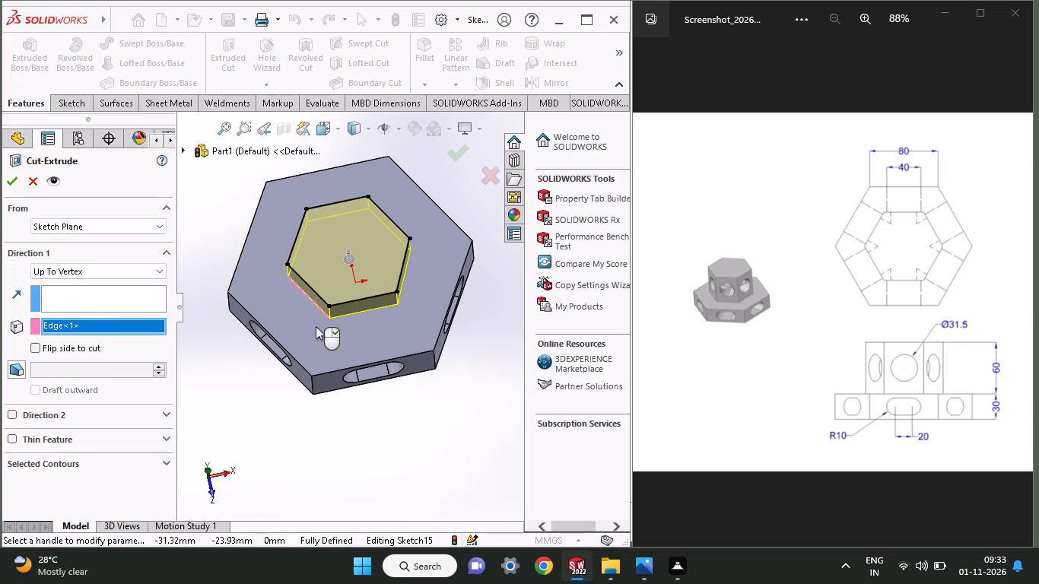
click(2, 174)
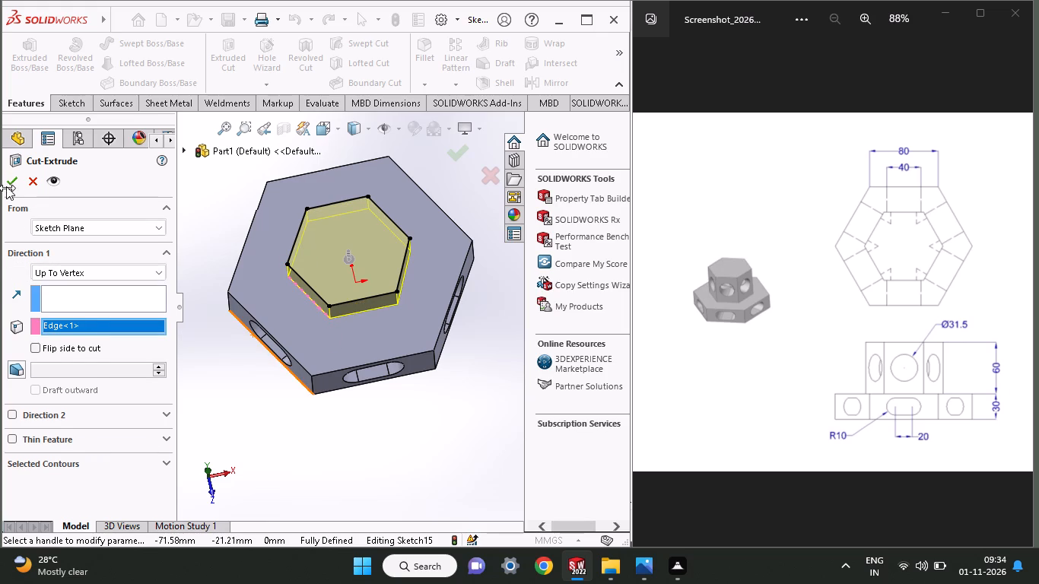
click(6, 186)
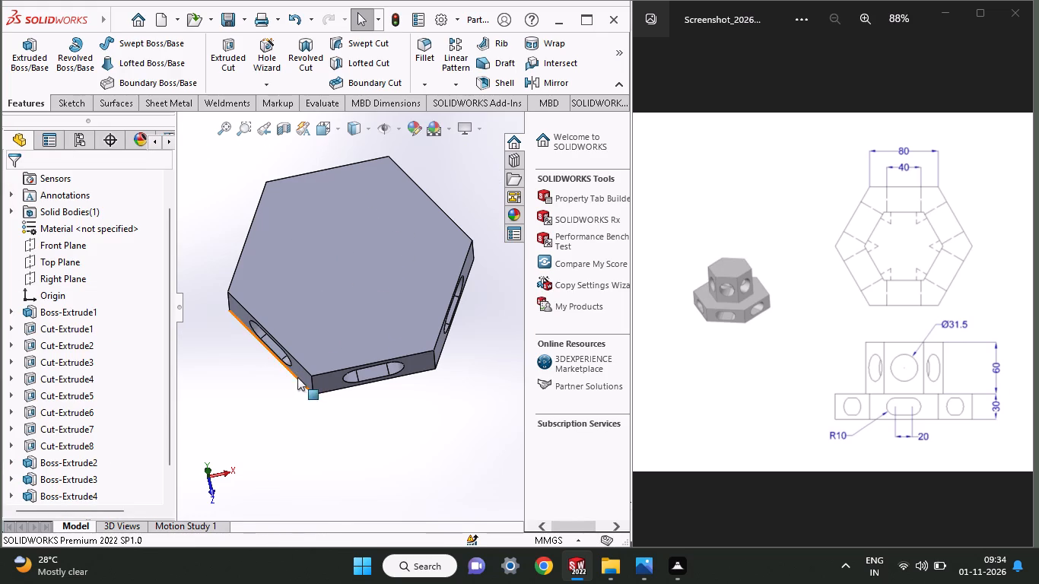
Start a new sketch on the top face of the base hexagon.
click(303, 271)
click(363, 233)
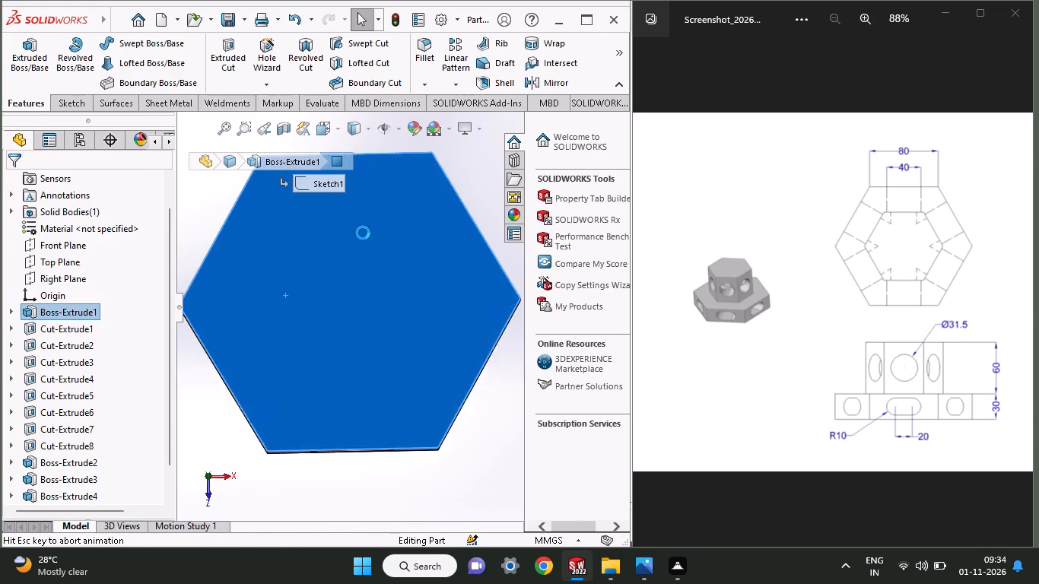
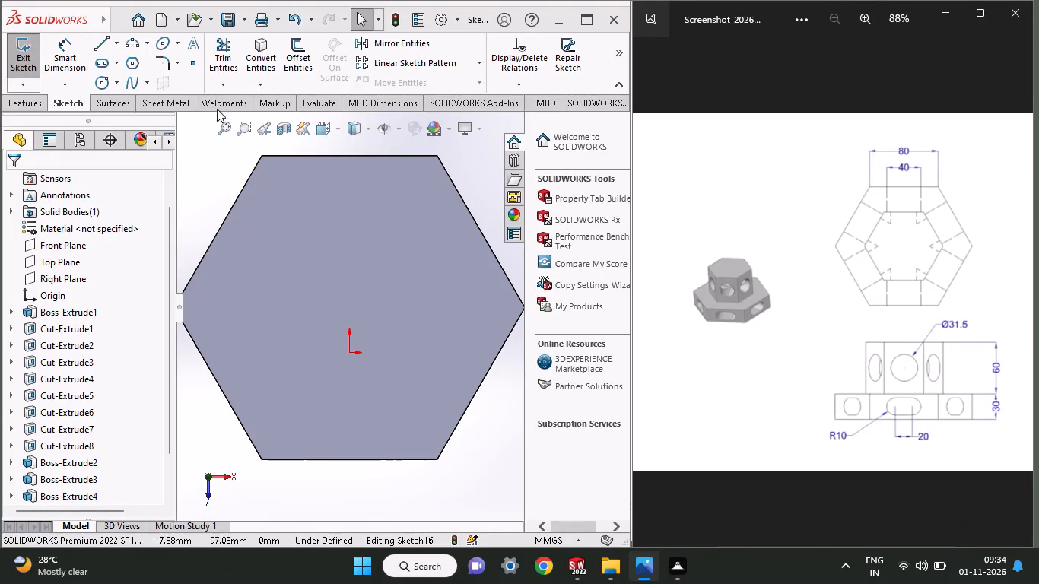
Sketch a horizontal line joining the two opposite side corners of the base hexagon.
click(97, 47)
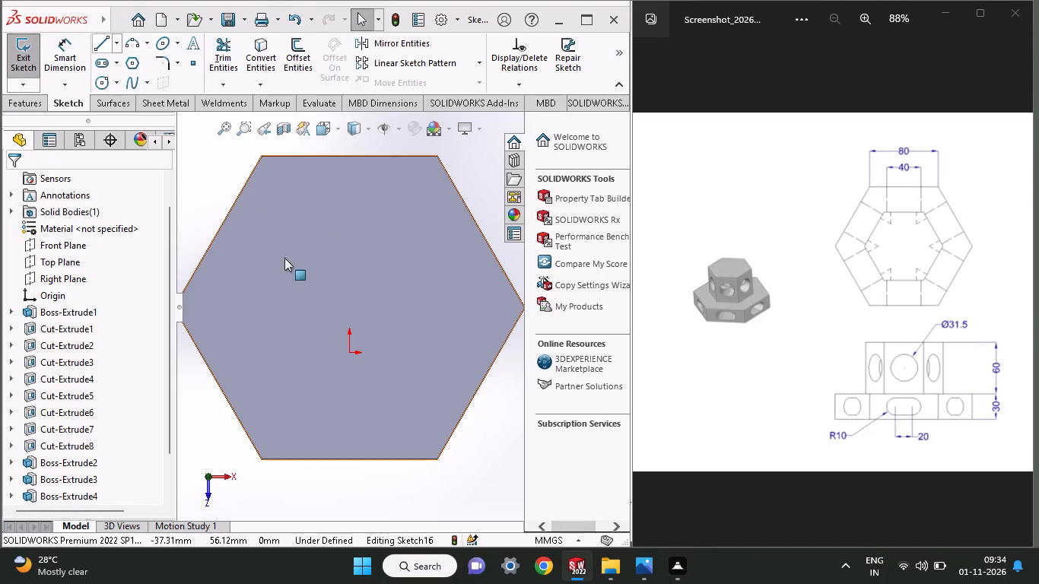
click(101, 48)
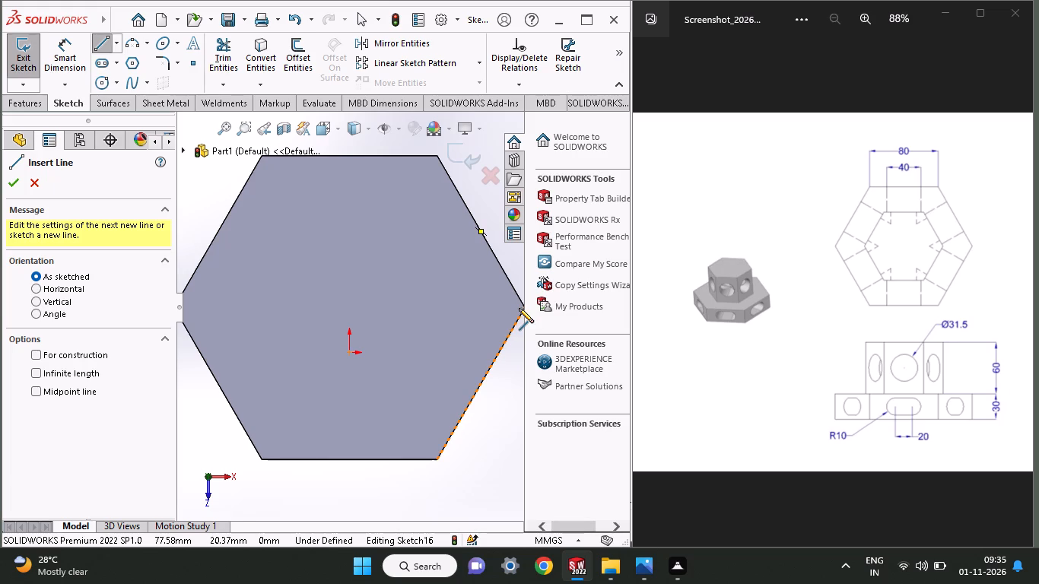
ctrl+scroll(519, 308, up, 5)
ctrl+scroll(450, 305, down, 2)
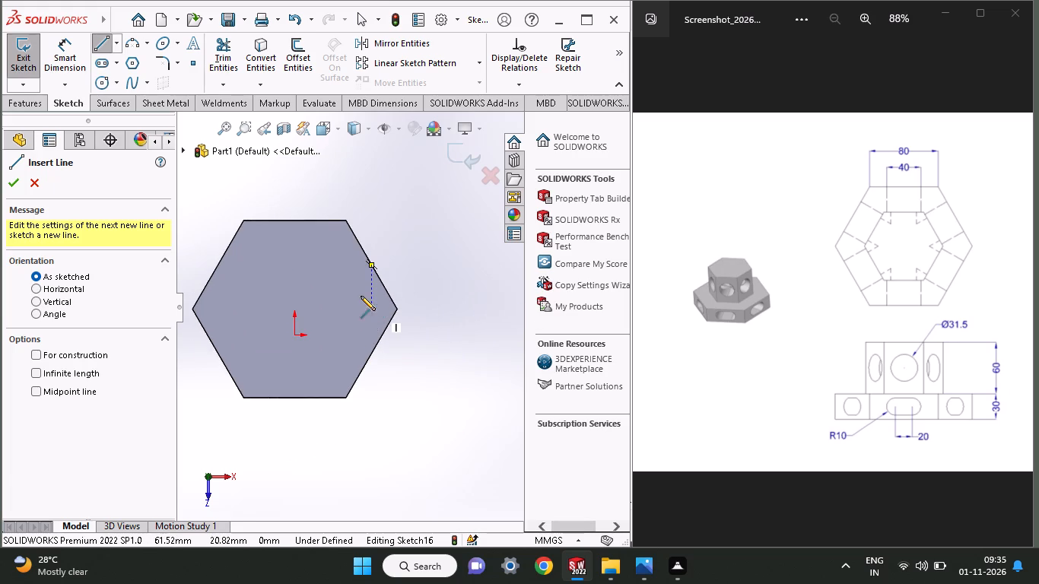
ctrl+scroll(357, 292, down, 2)
ctrl+scroll(357, 292, up, 4)
click(377, 311)
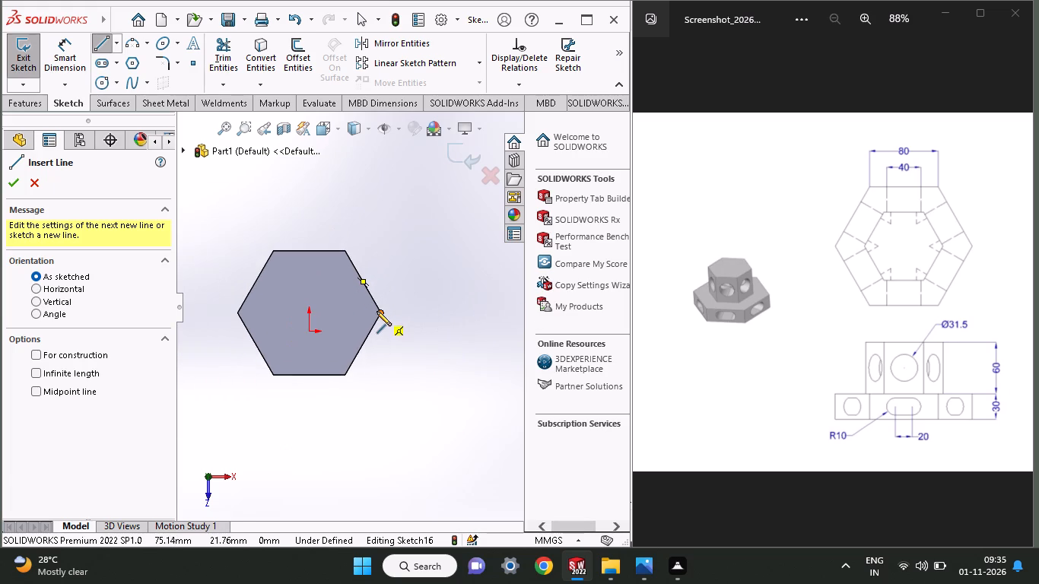
click(239, 316)
right_click(251, 249)
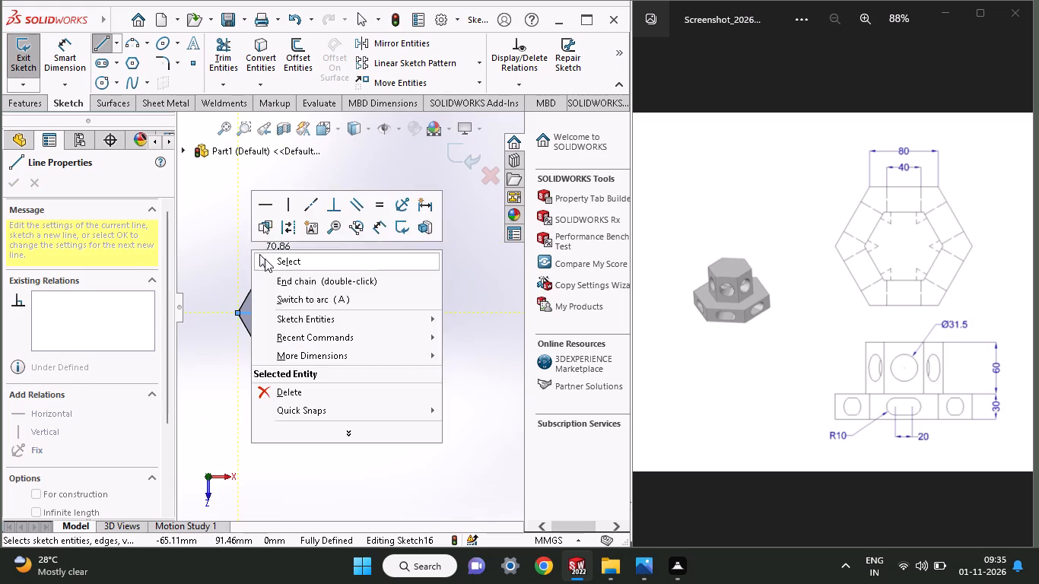
click(265, 259)
Sketch a separate horizontal line about 41 mm long above the corner-to-corner line, roughly centred over the origin.
ctrl+scroll(312, 313, down, 4)
ctrl+scroll(312, 313, up, 2)
ctrl+scroll(312, 313, down, 2)
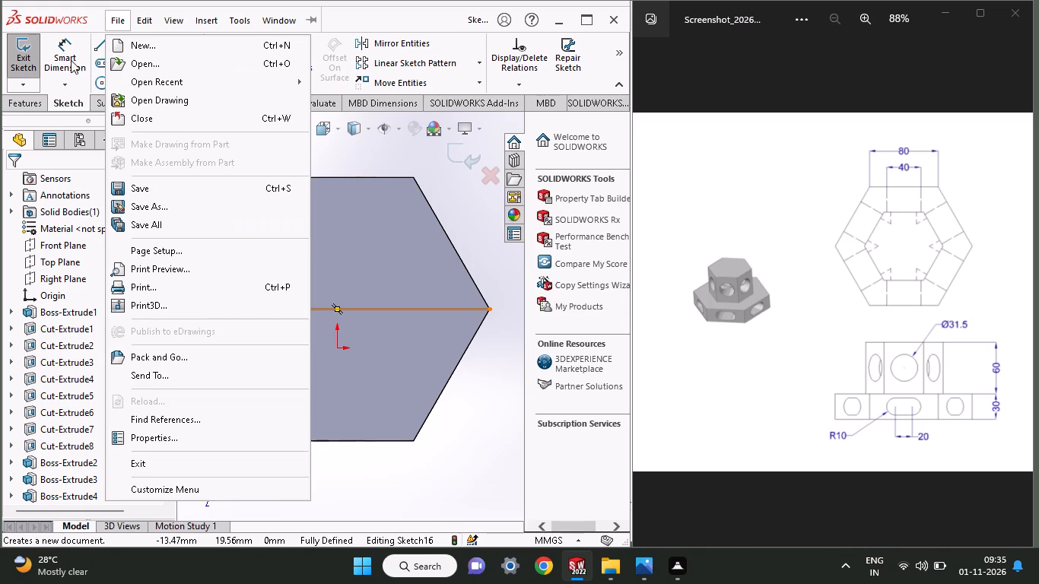
click(94, 49)
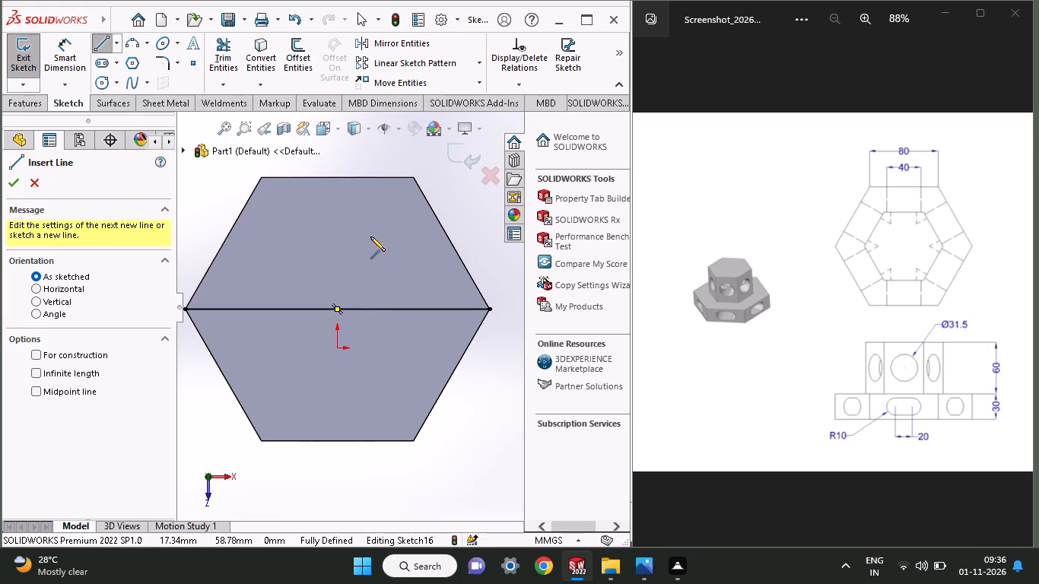
click(302, 246)
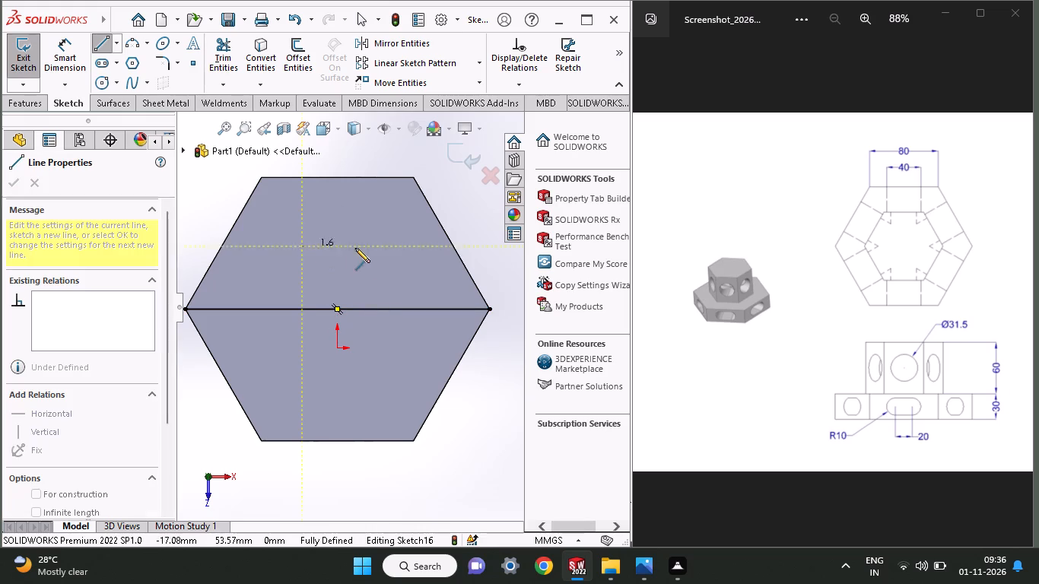
click(380, 247)
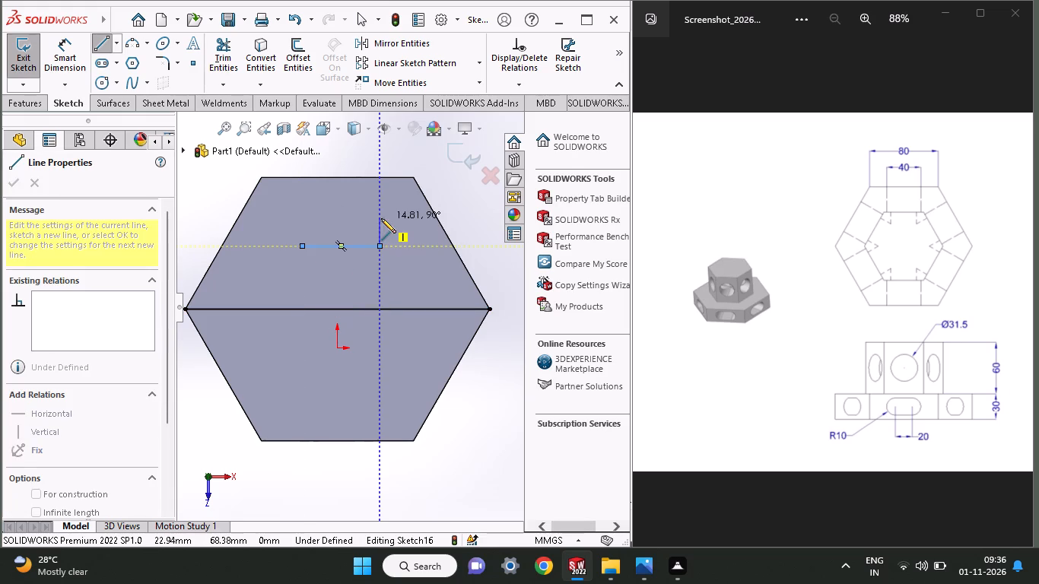
right_click(381, 218)
click(405, 229)
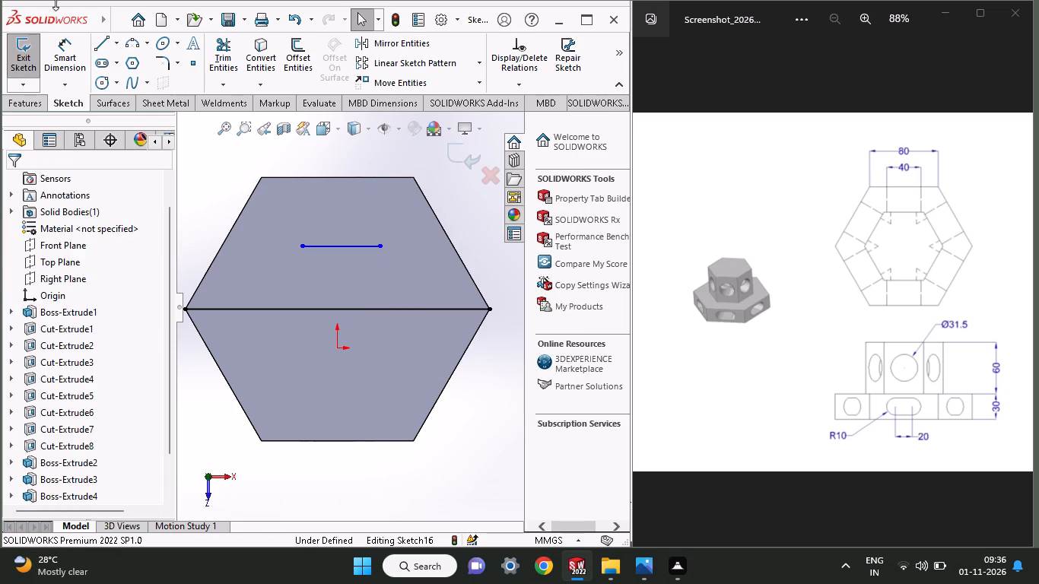
Dimension each end of the short horizontal line to the origin with a horizontal distance of 20 mm.
click(65, 45)
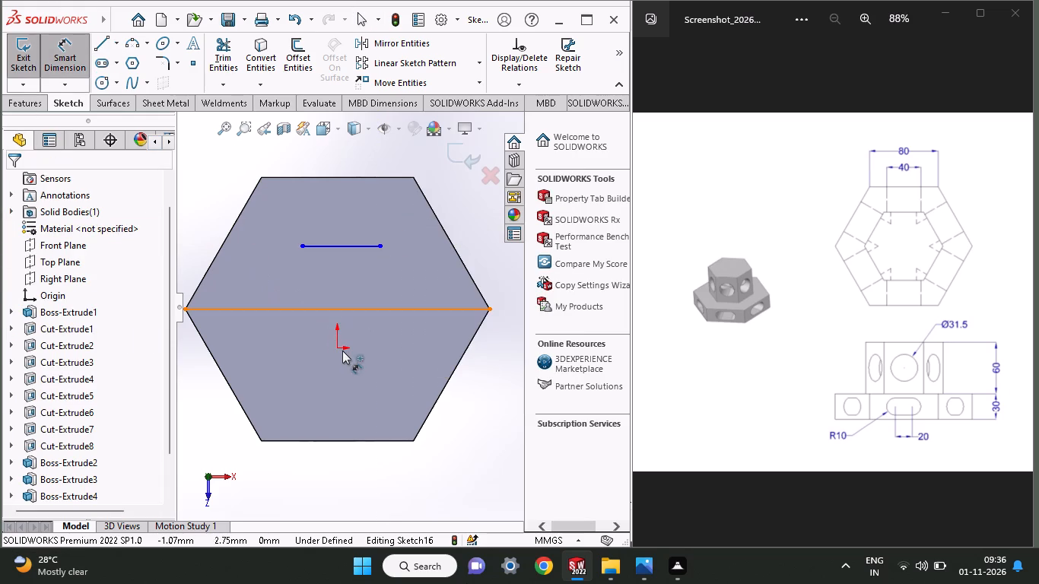
click(338, 351)
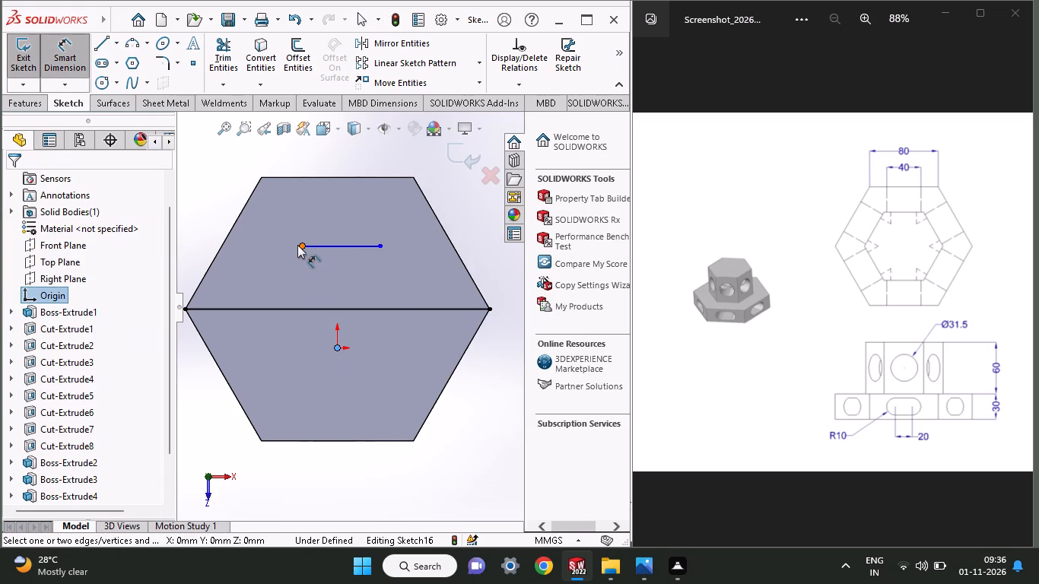
click(307, 249)
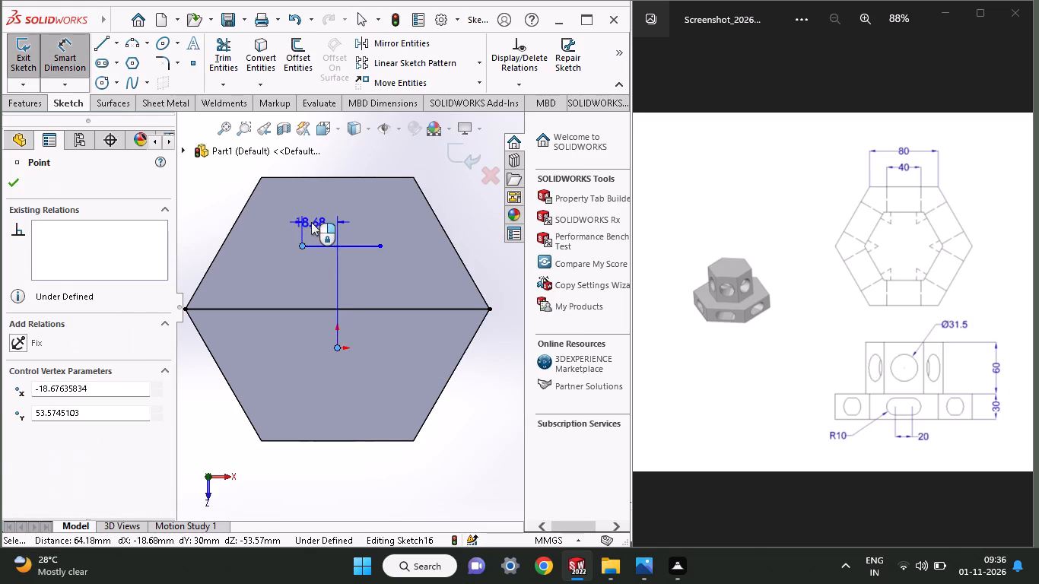
click(311, 222)
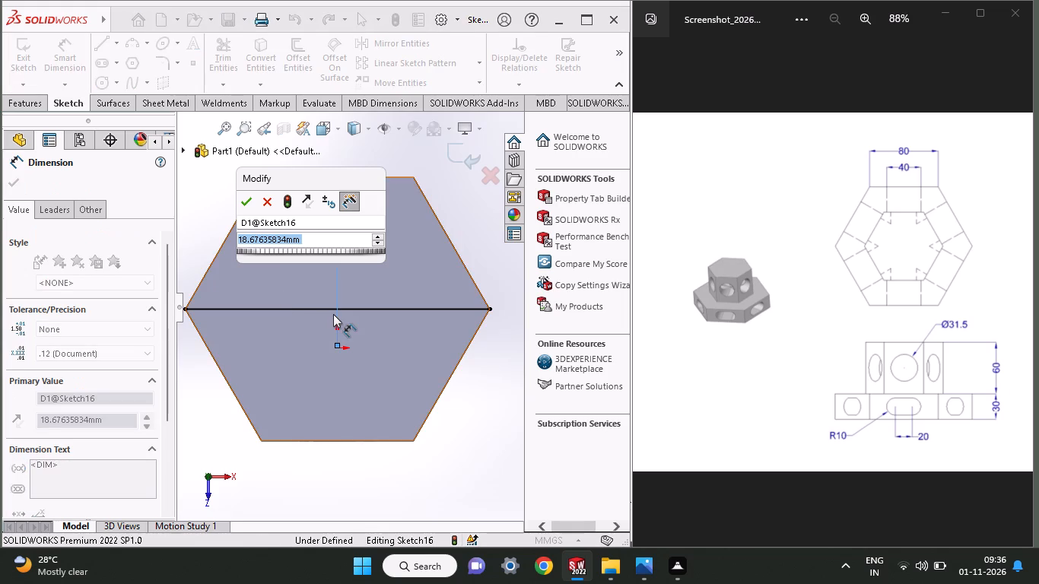
text(20)
key(Return)
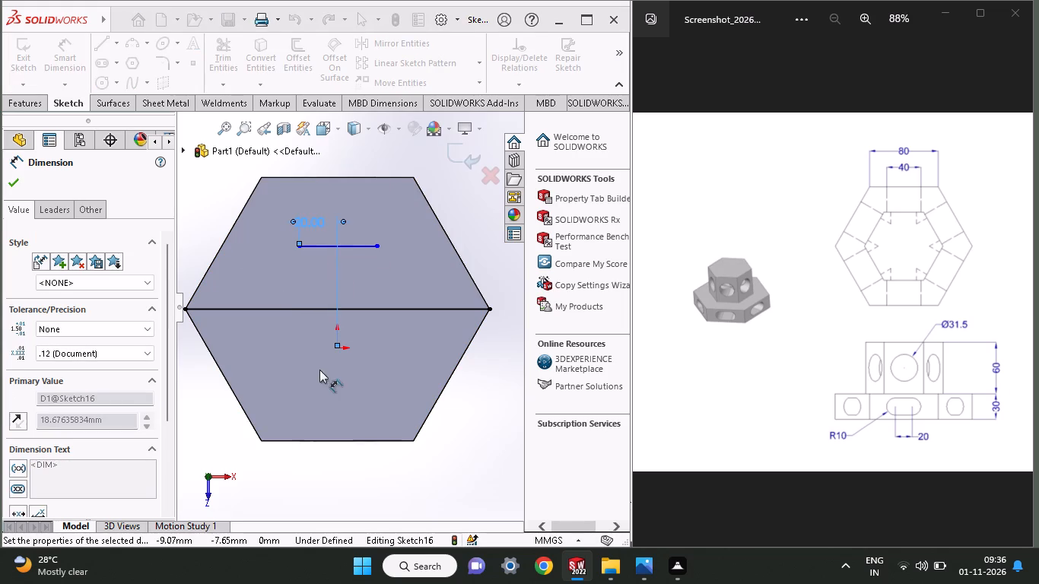
click(340, 352)
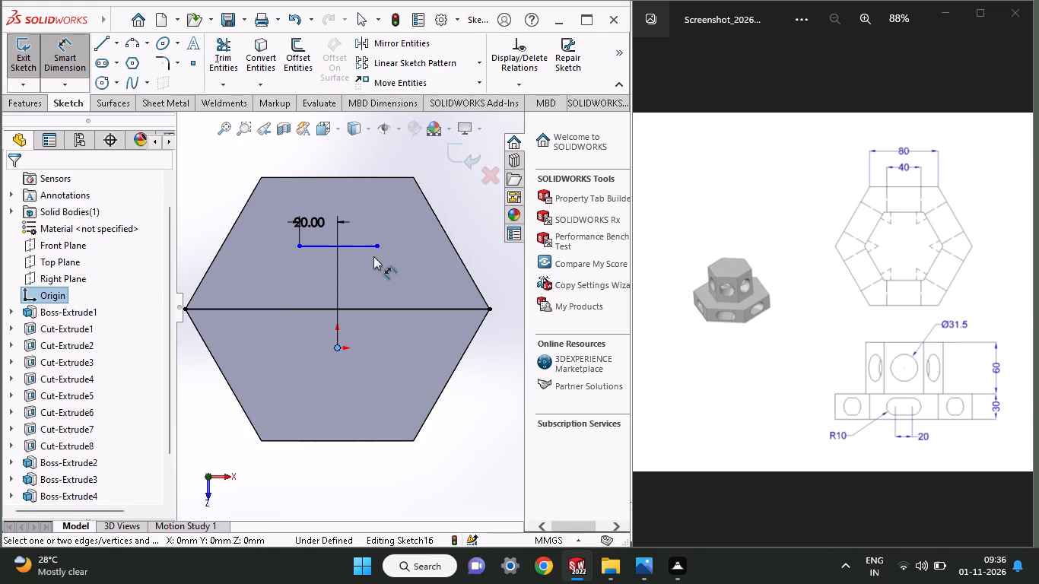
click(375, 248)
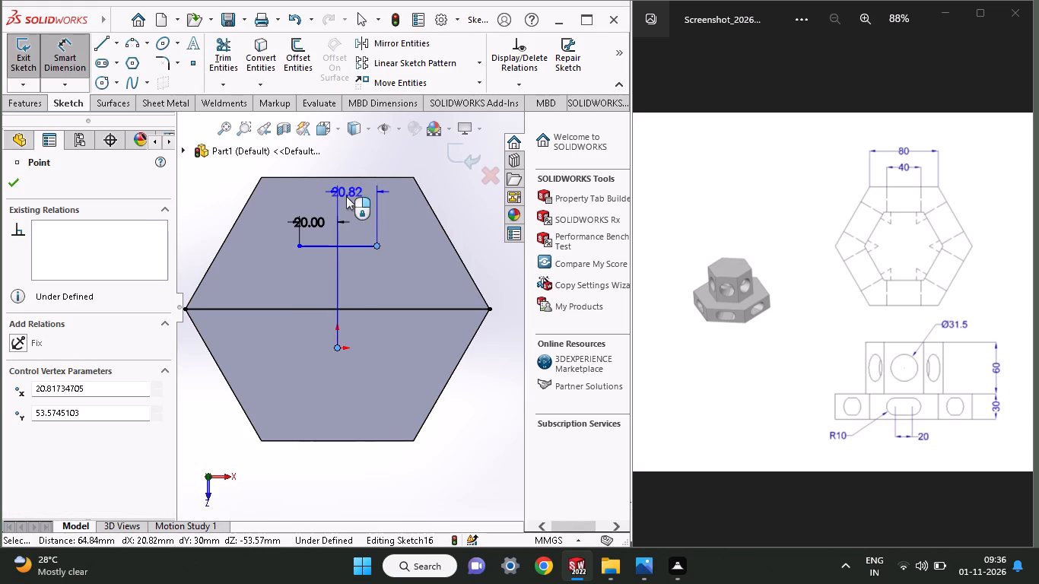
click(346, 196)
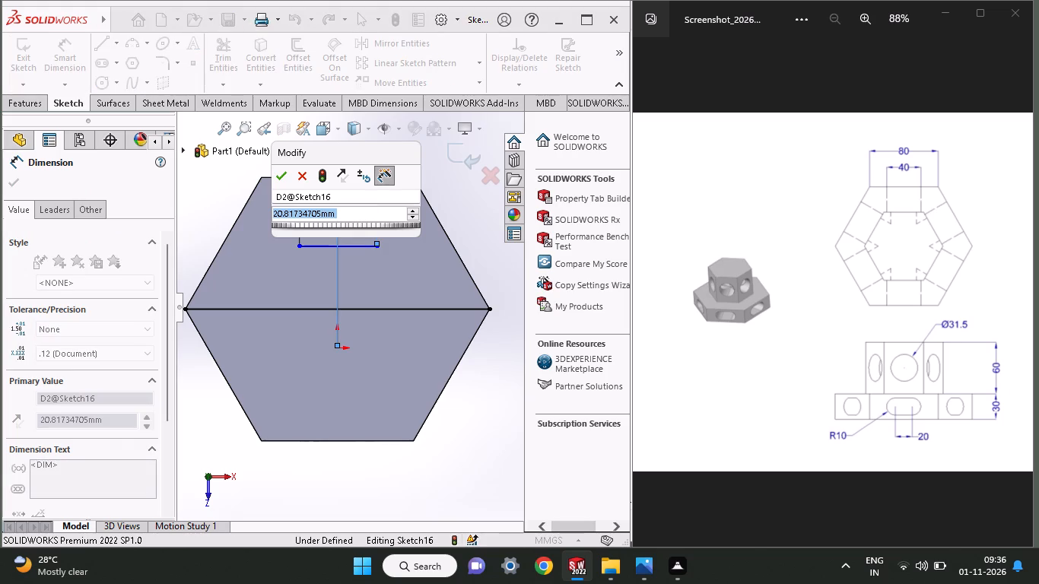
text(20)
key(Return)
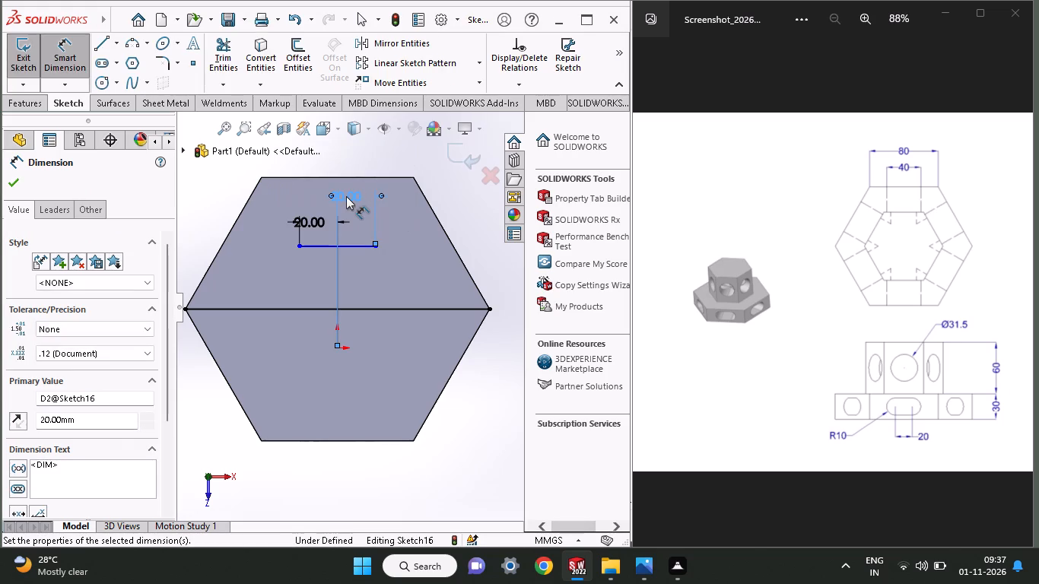
Sketch a slanted line about 48 mm long from the short horizontal line's left end, down and outward past the corner-to-corner line.
click(104, 47)
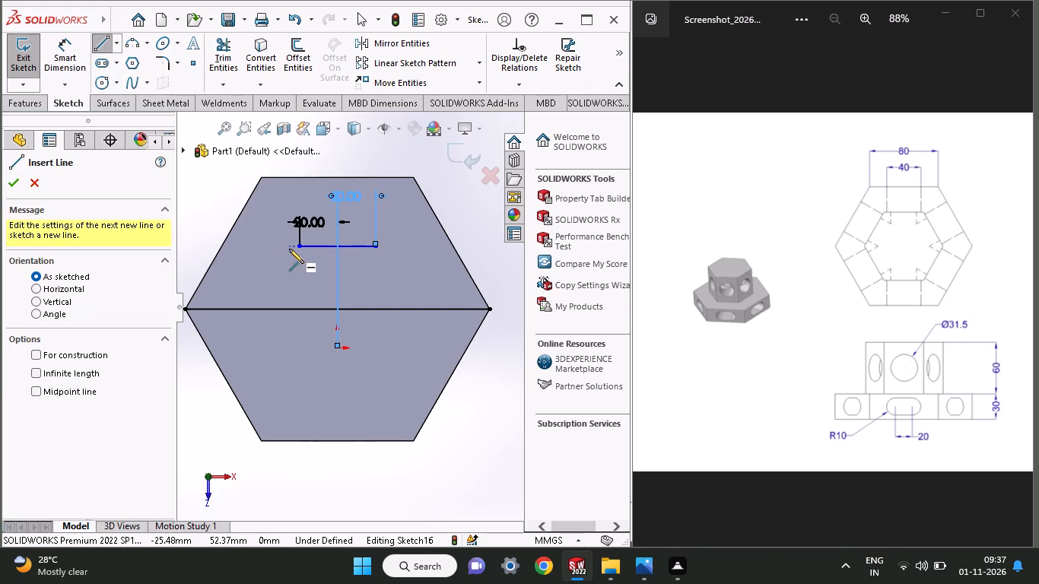
click(296, 246)
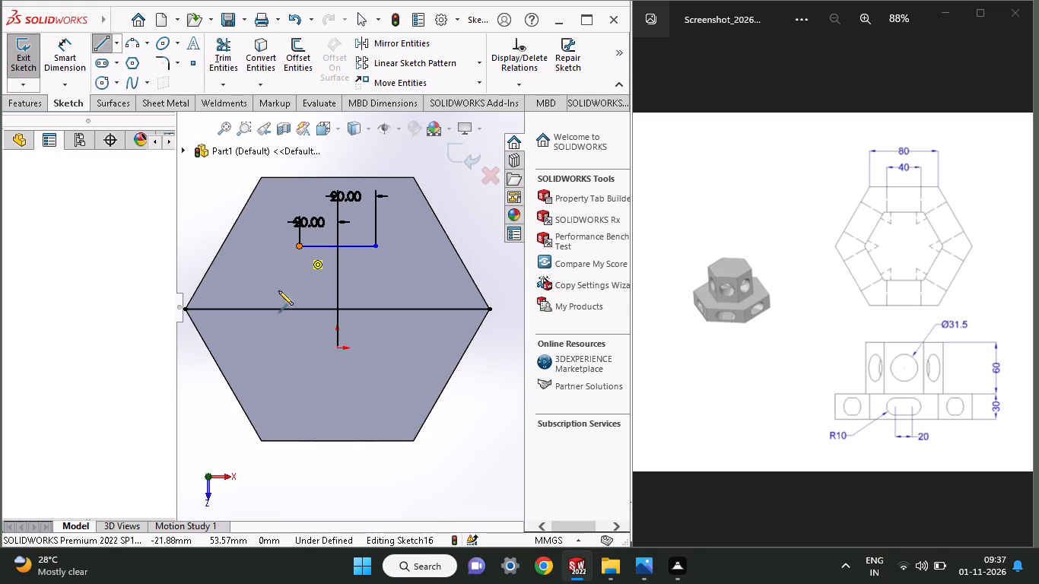
click(247, 322)
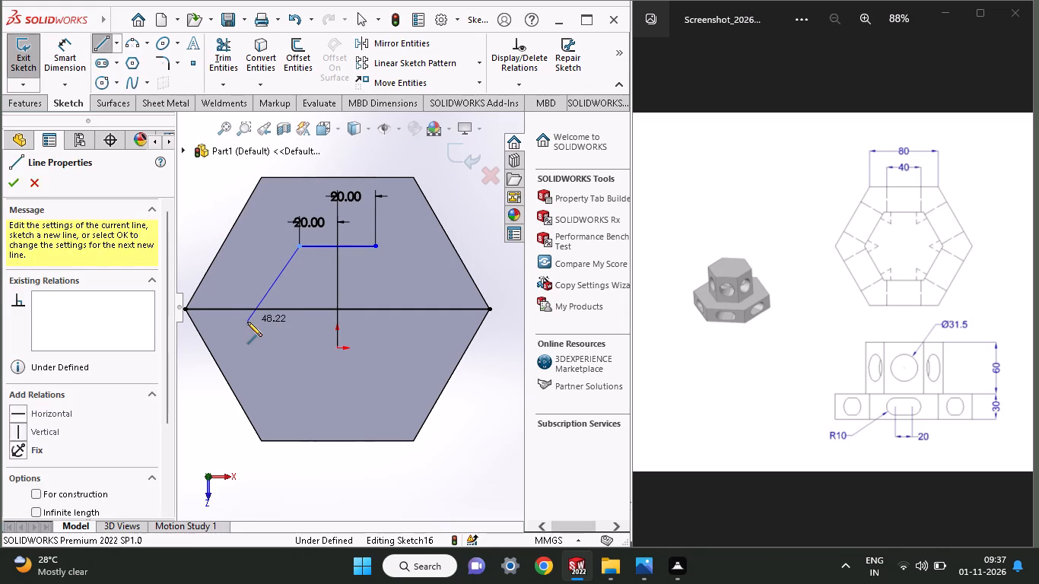
right_click(245, 259)
click(260, 270)
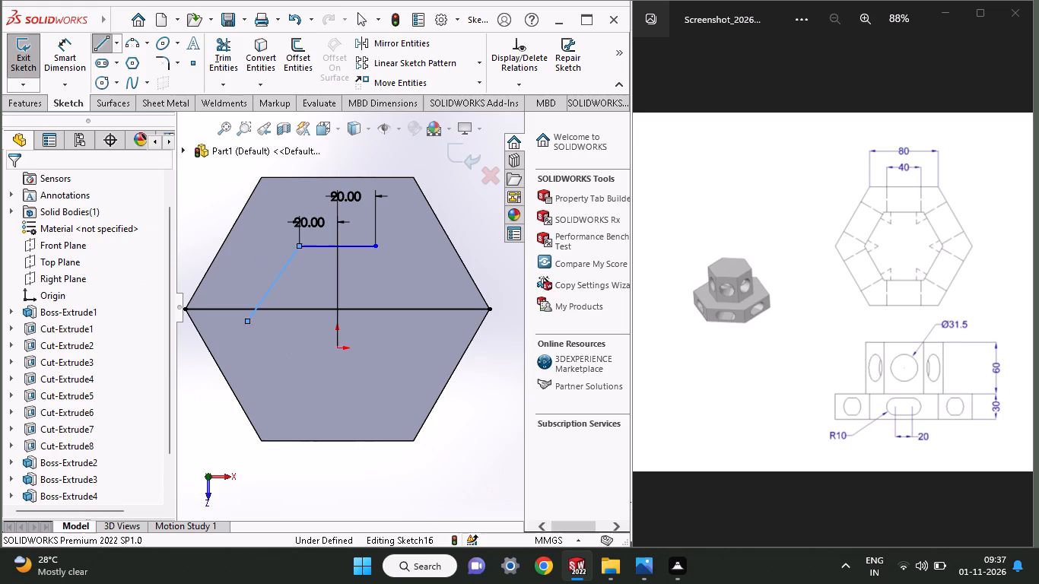
Dimension the slanted line to 40 mm long and at 120° to the short horizontal line.
click(76, 61)
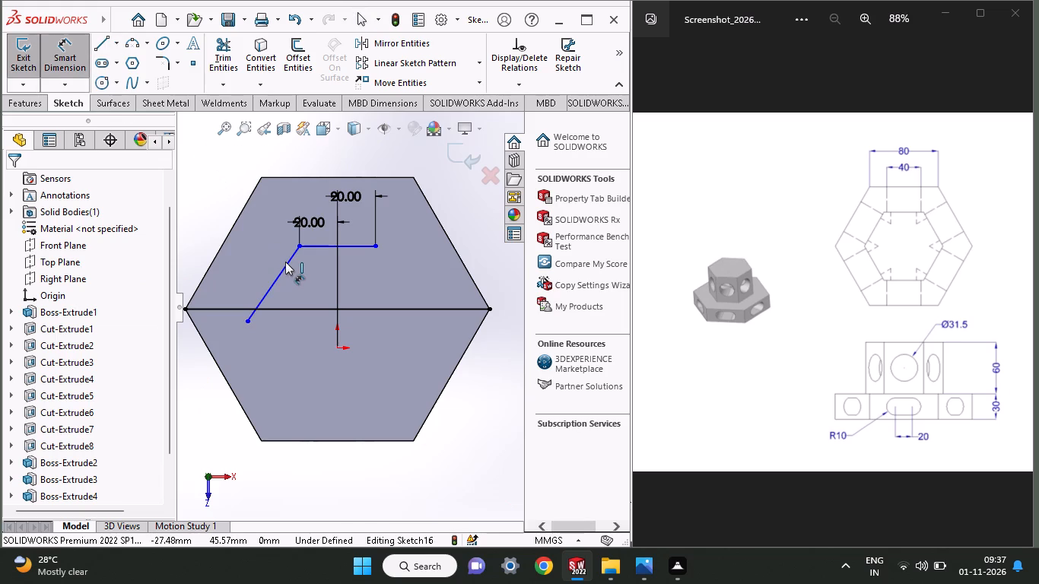
click(285, 262)
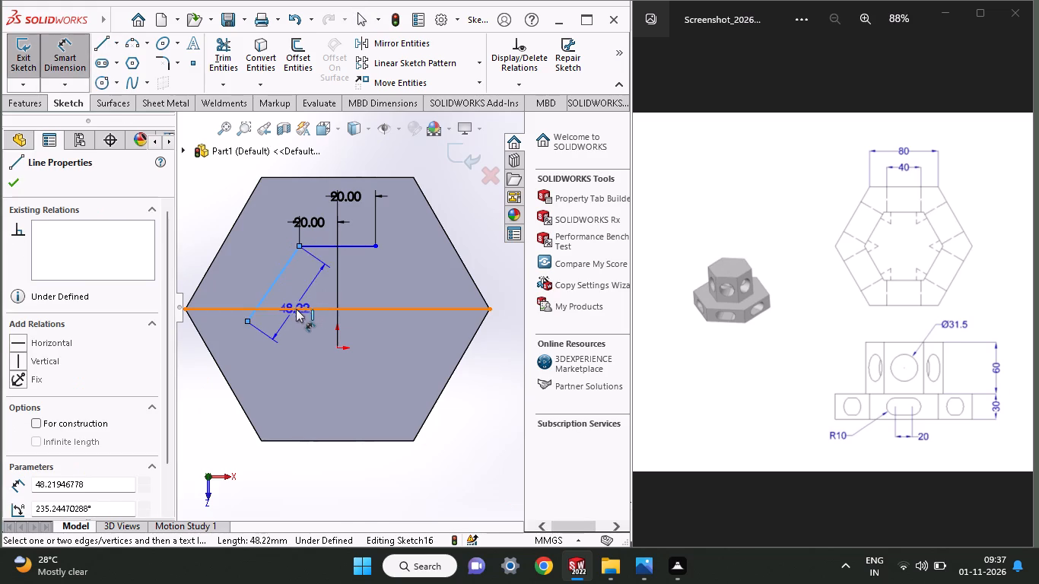
click(303, 335)
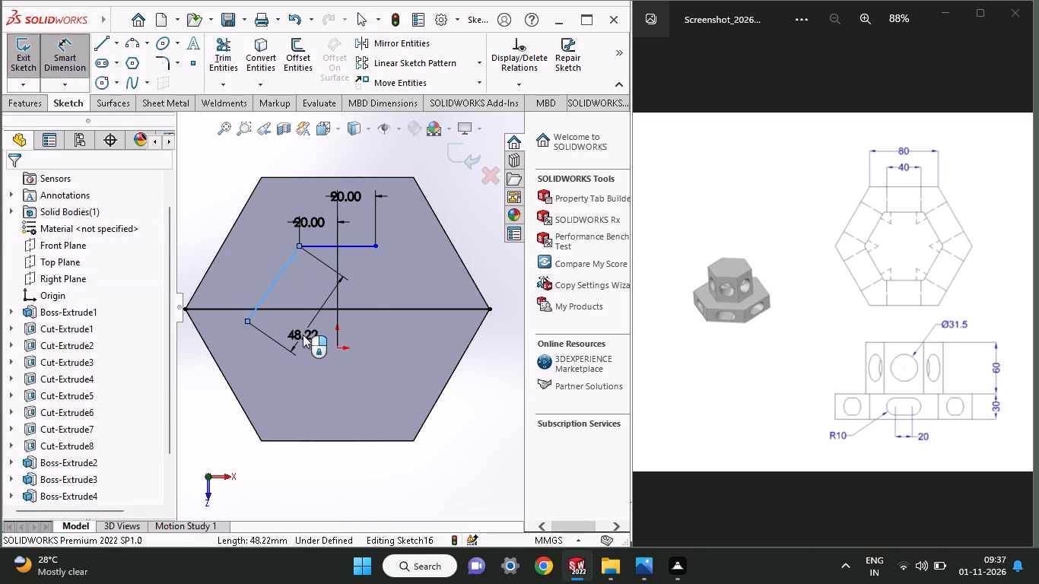
text(40)
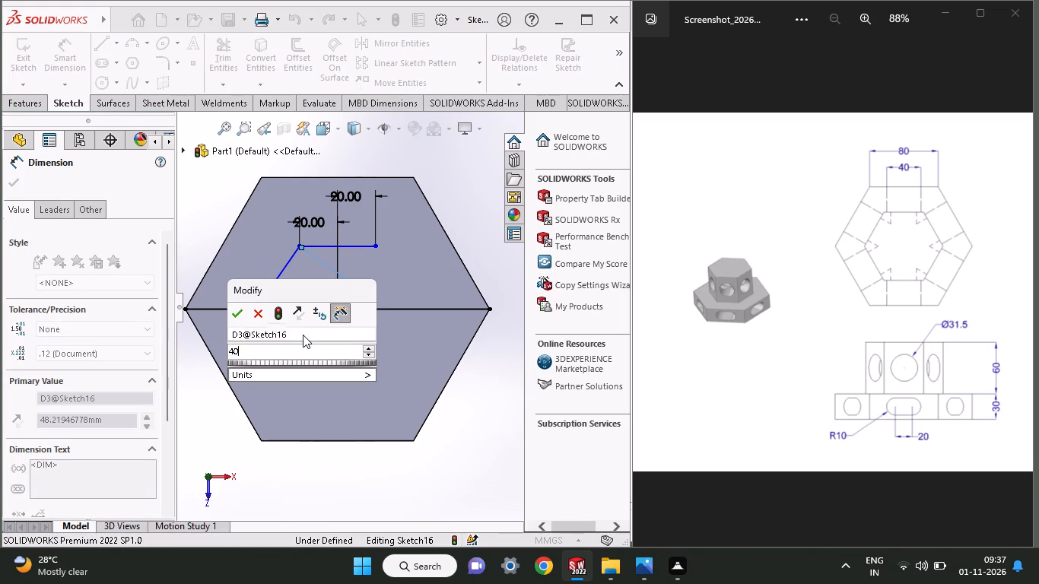
key(Return)
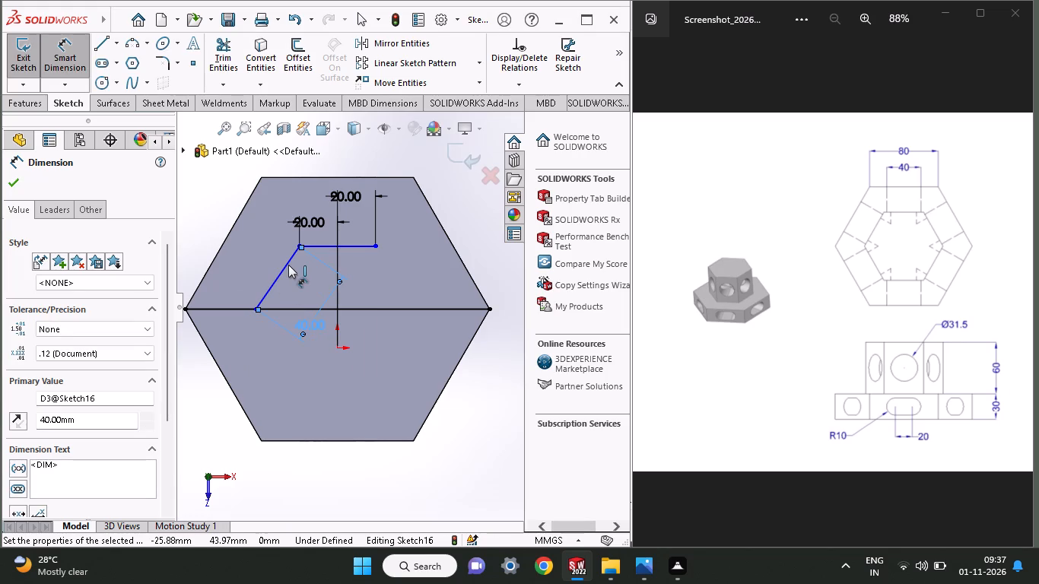
click(288, 265)
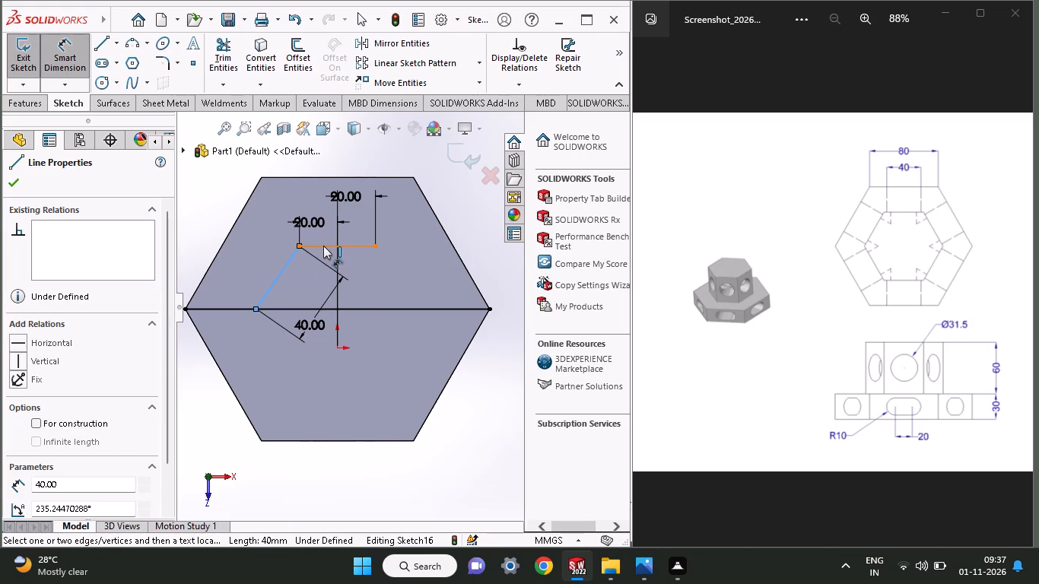
click(323, 246)
click(318, 268)
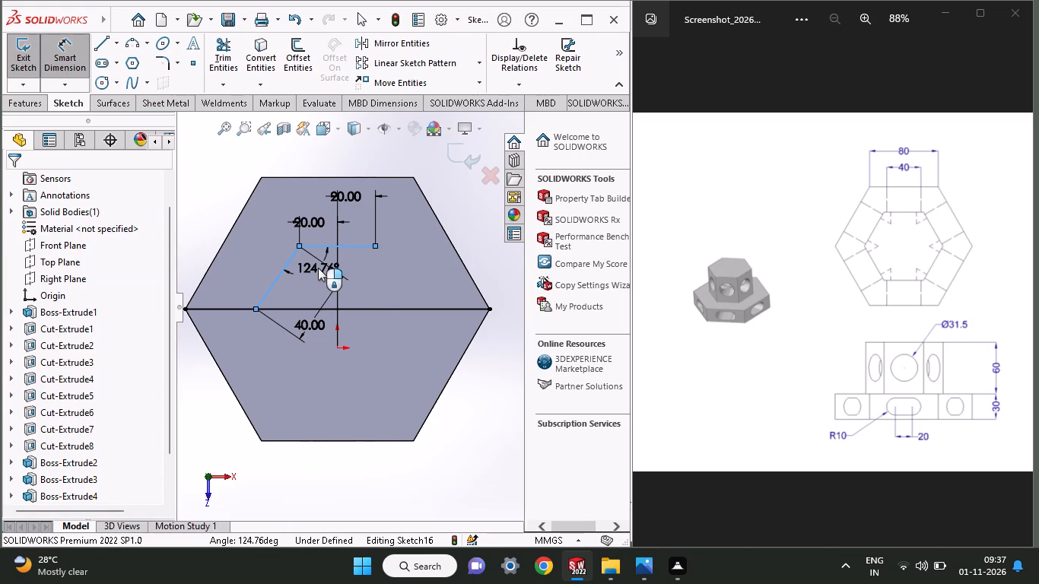
text(120)
key(Return)
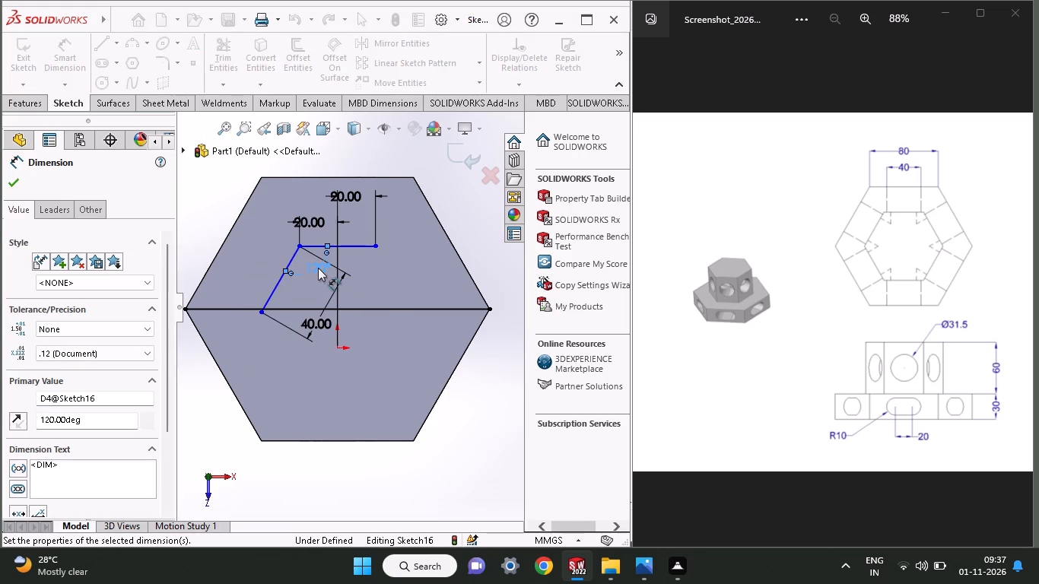
click(8, 187)
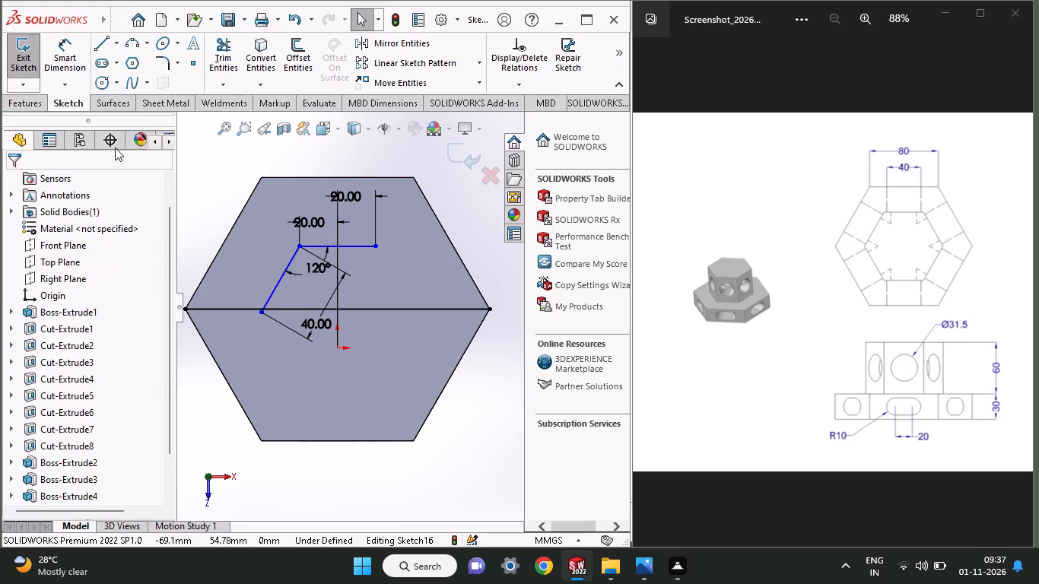
Sketch a second slanted line about 41 mm long from the first slanted line's lower end, down and inward.
click(100, 43)
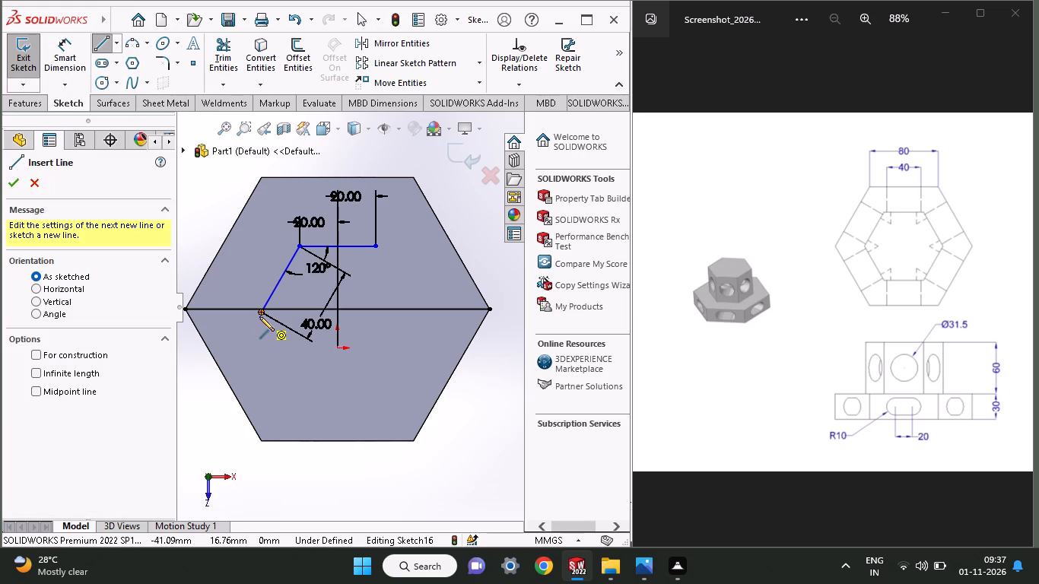
click(259, 316)
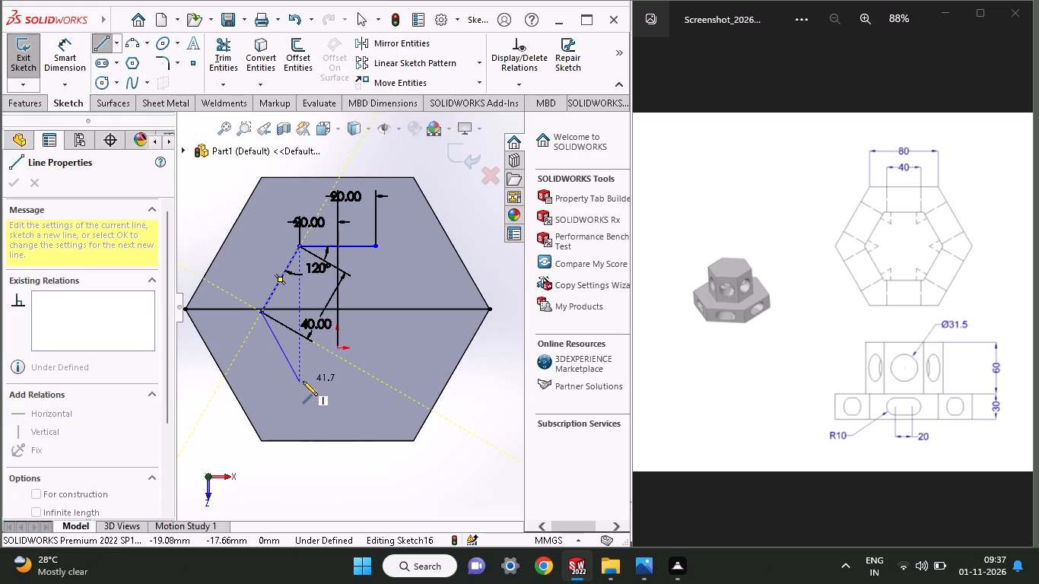
click(303, 381)
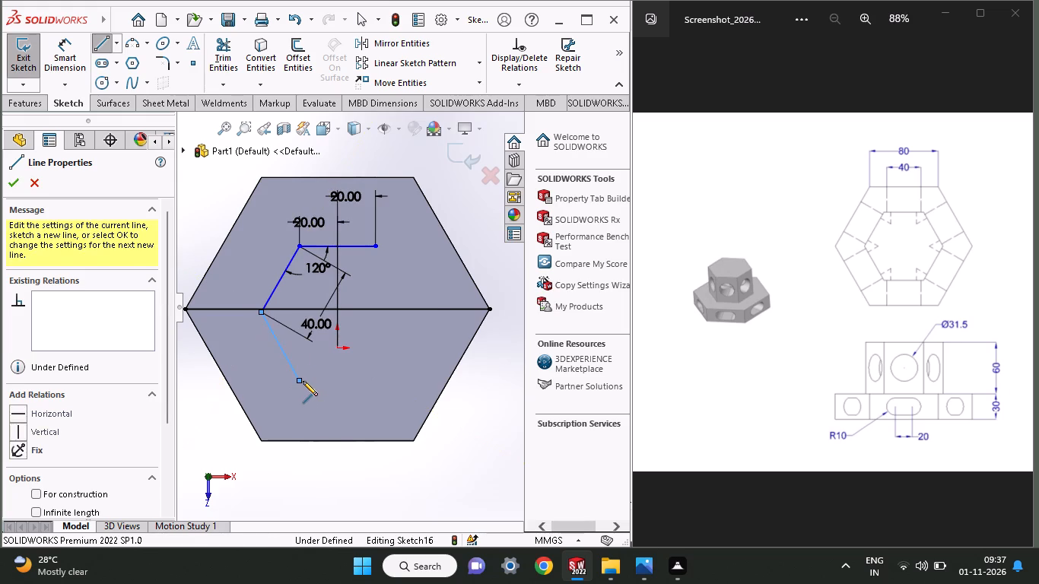
right_click(313, 373)
click(329, 379)
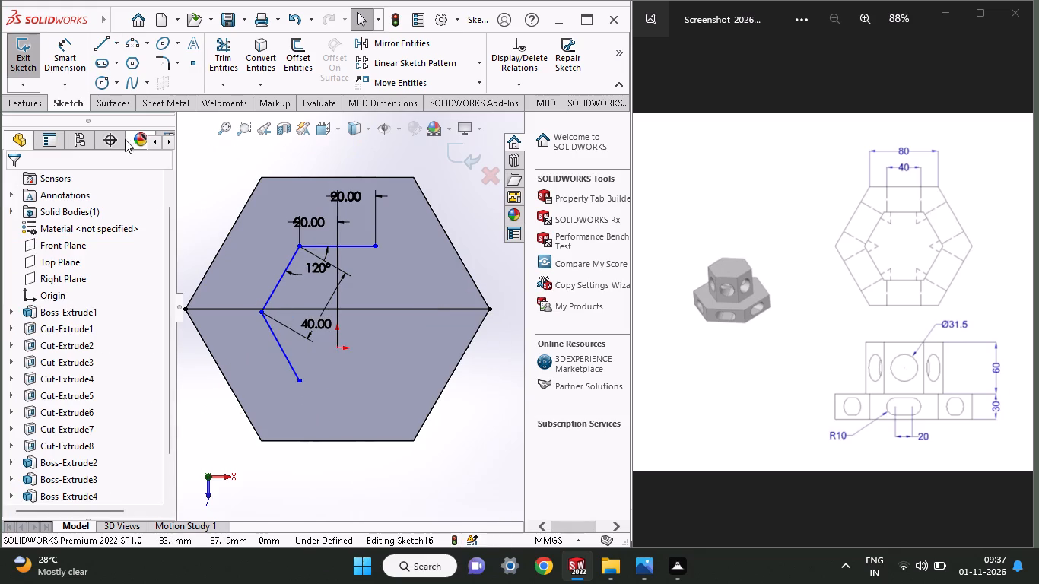
Dimension the second slanted line at 120° to the first slanted line and 40 mm long.
click(78, 60)
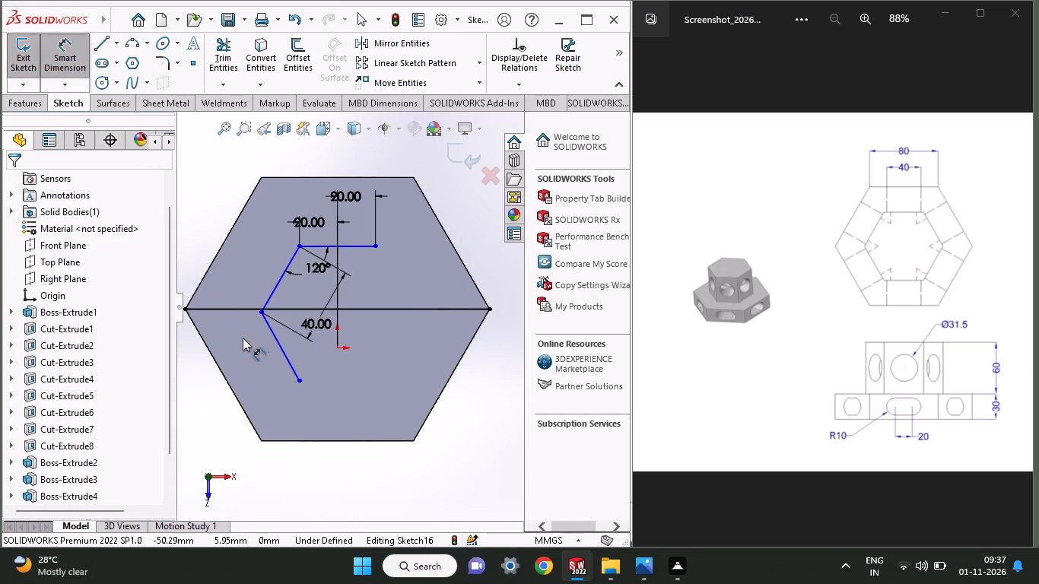
click(278, 339)
click(275, 292)
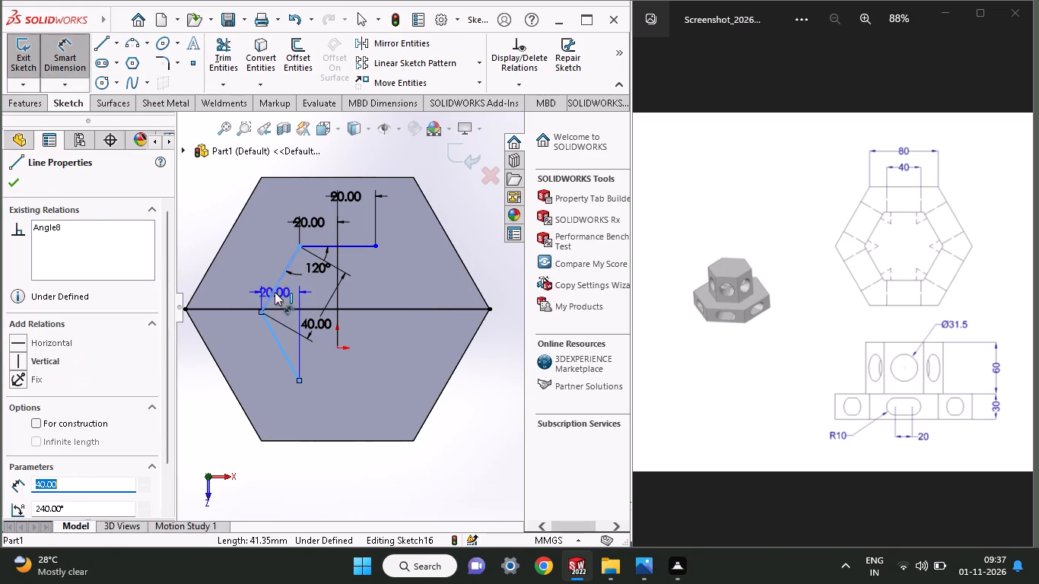
click(285, 312)
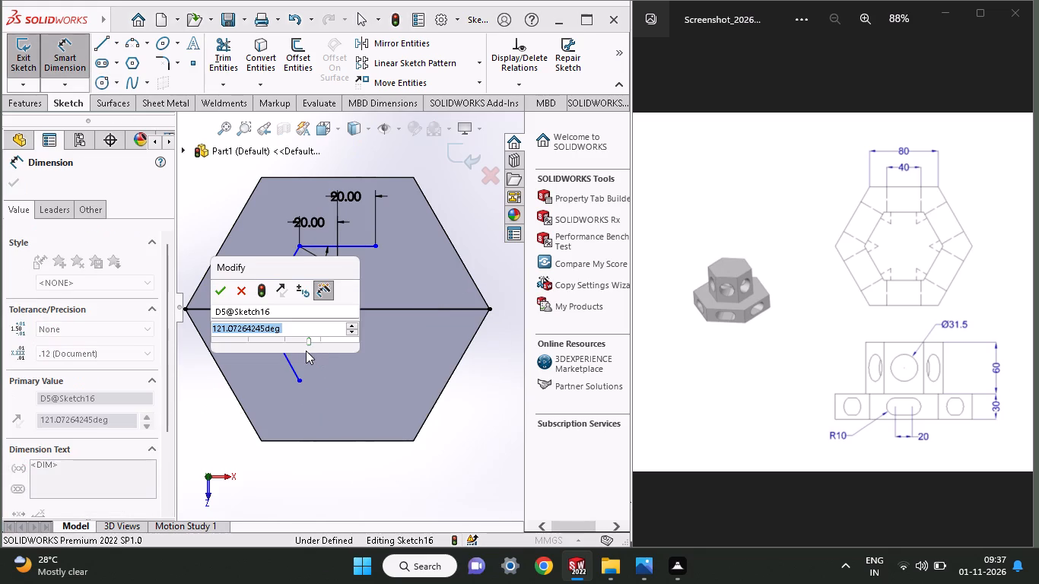
text(120)
key(Return)
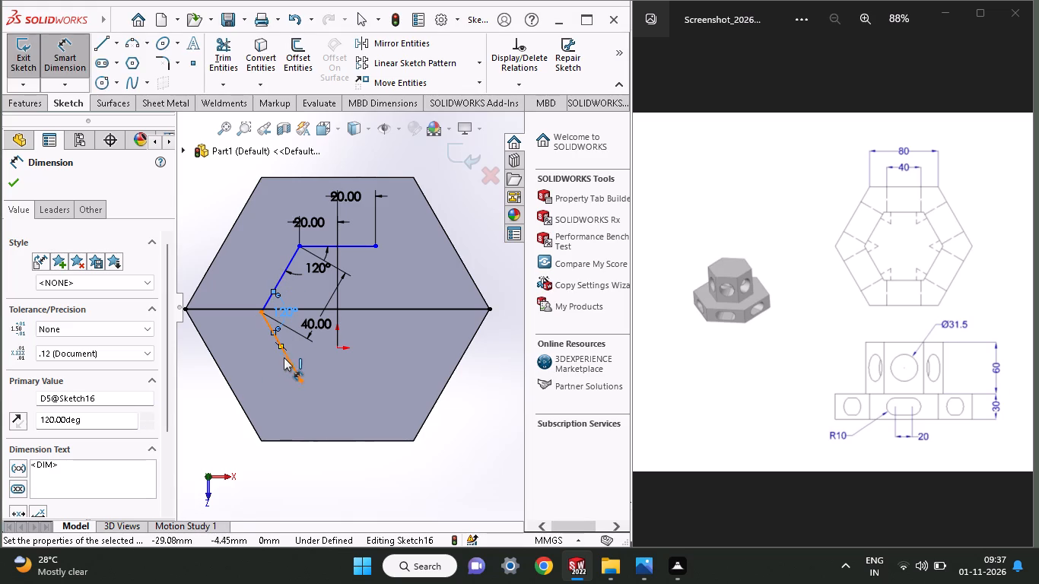
click(287, 360)
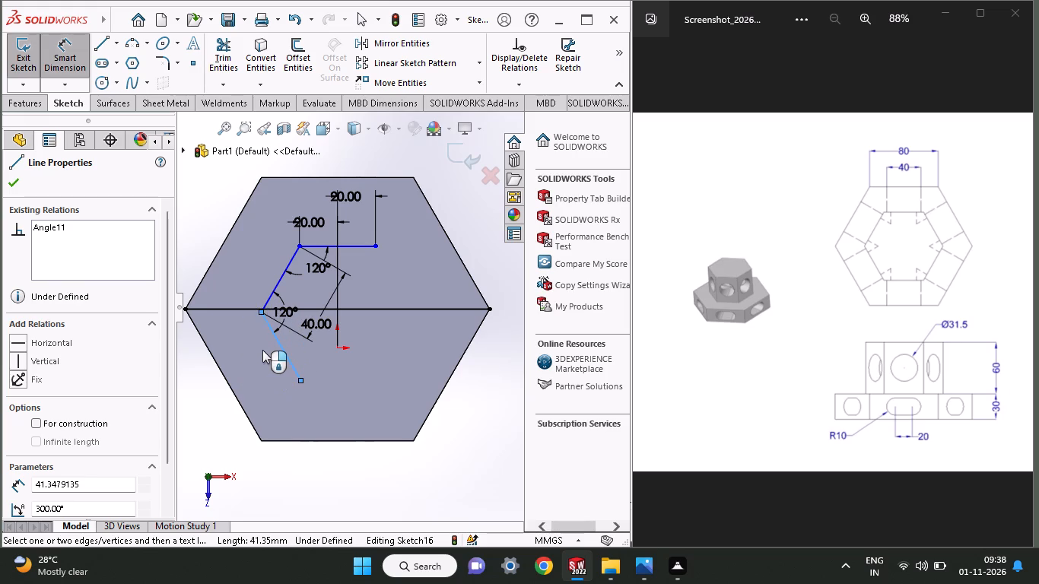
click(265, 352)
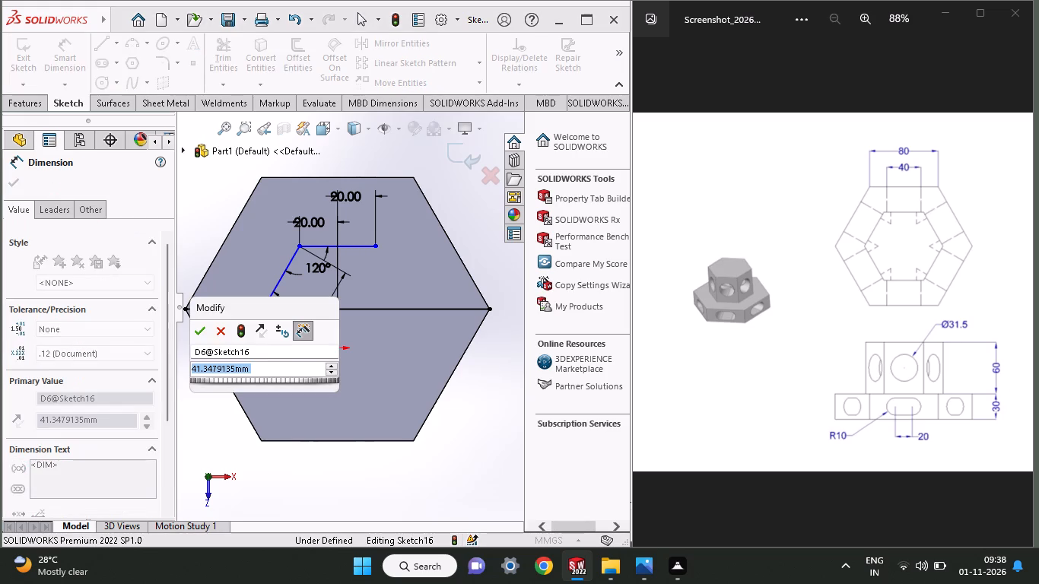
text(40)
key(Return)
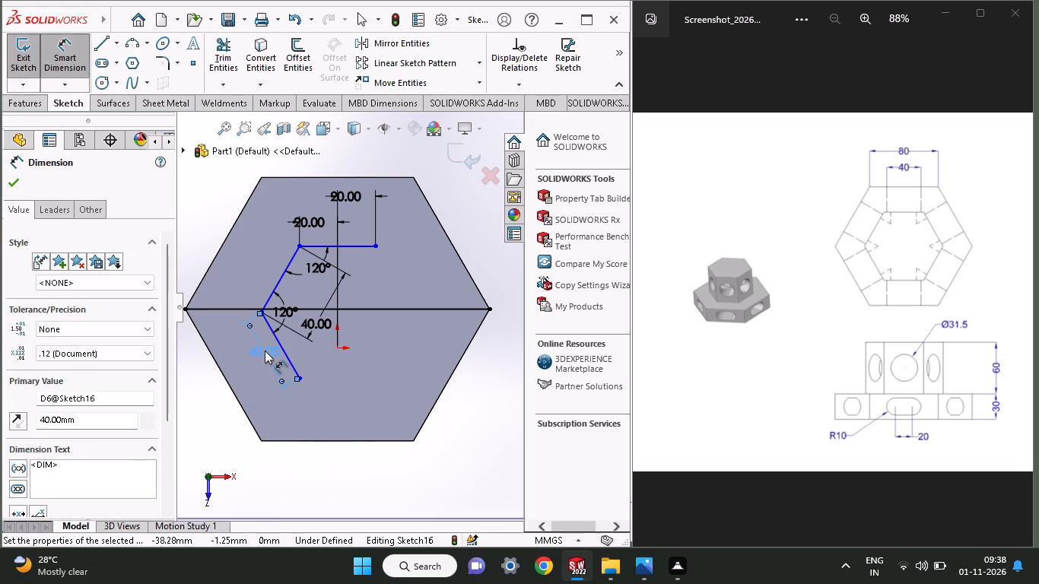
Sketch a horizontal bottom line about 37 mm long from the second slanted line's lower end, toward the hexagon's right side.
click(106, 49)
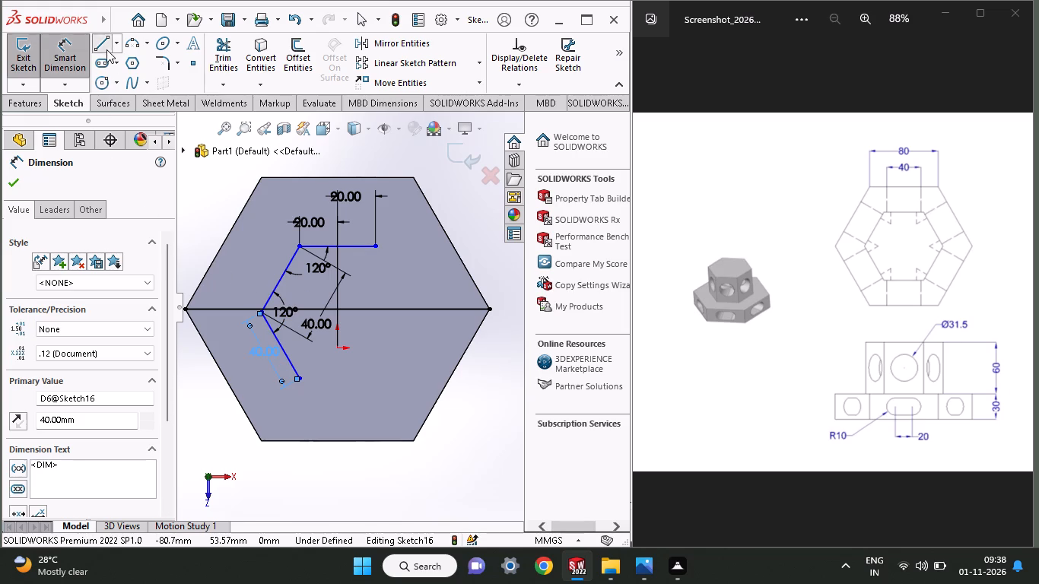
click(297, 379)
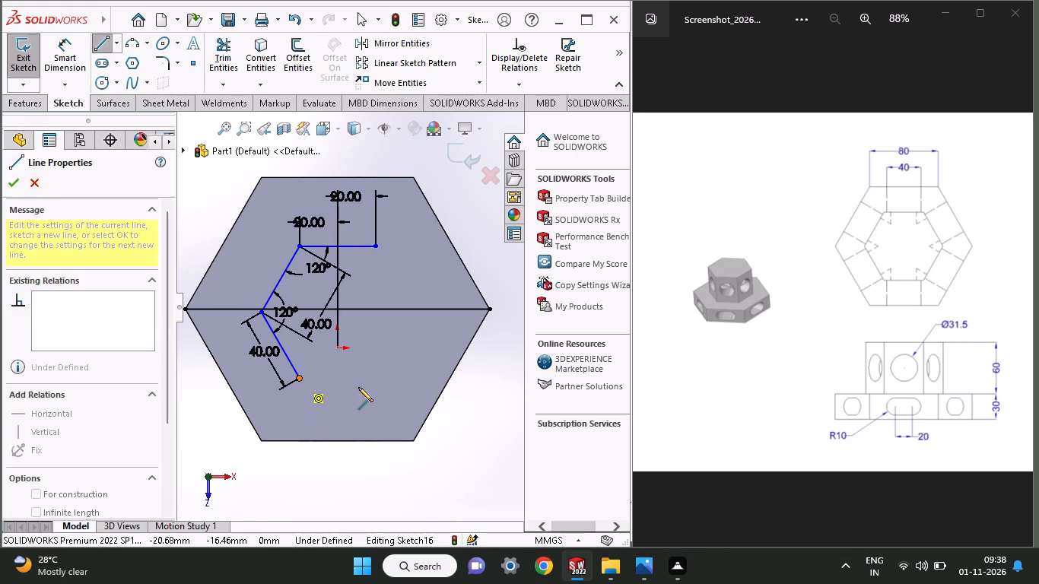
click(370, 382)
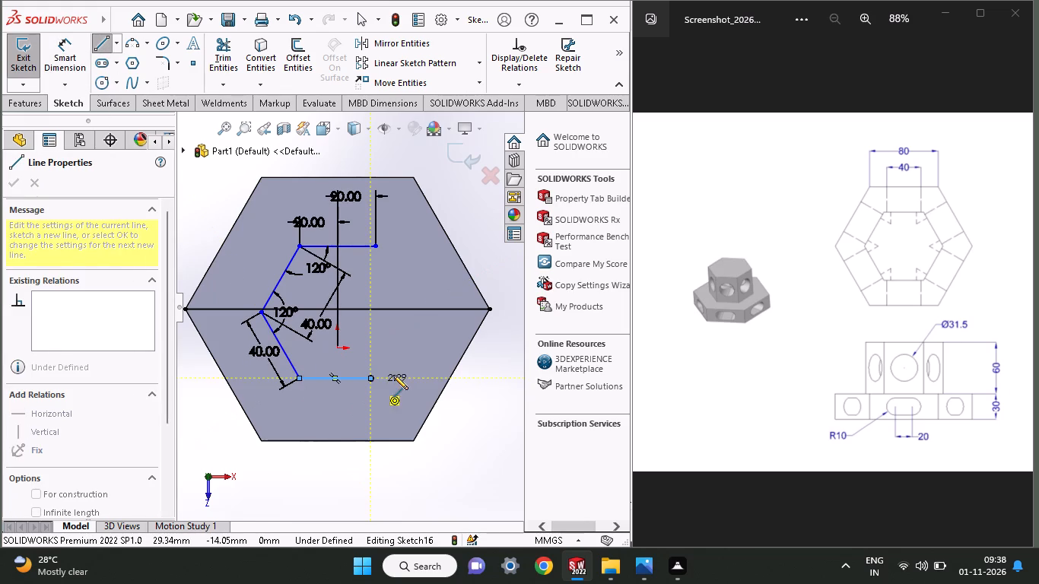
right_click(397, 359)
click(411, 367)
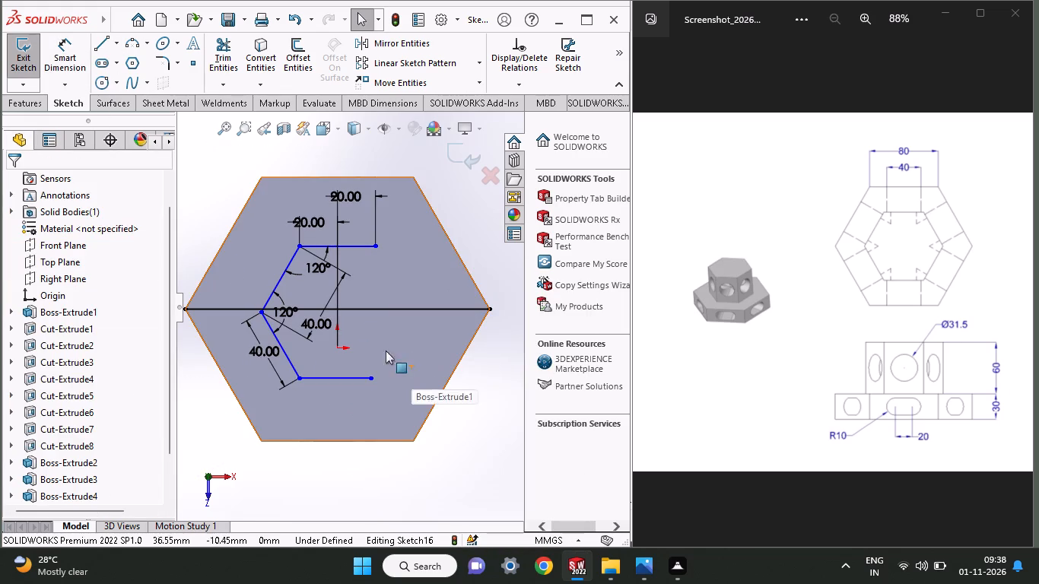
Dimension the bottom line to 40 mm long and add a driven angle dimension between it and the second slanted line.
click(68, 44)
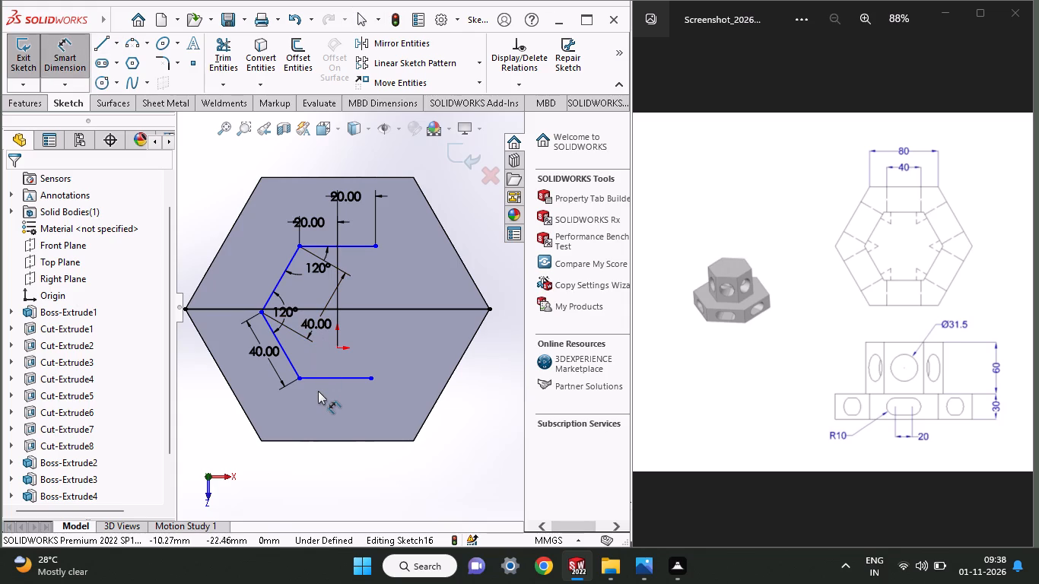
click(320, 381)
click(323, 393)
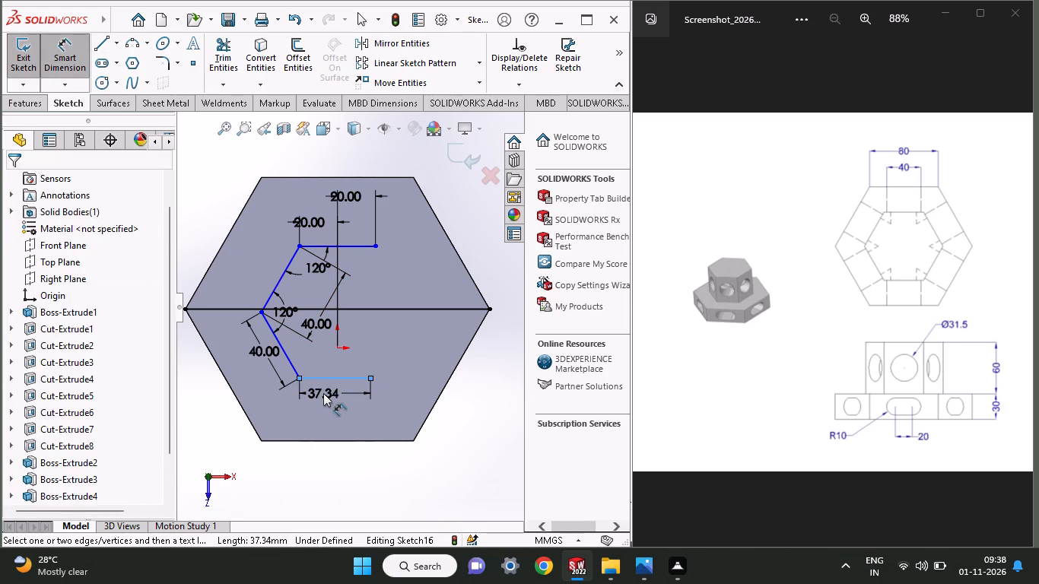
text(40)
key(Return)
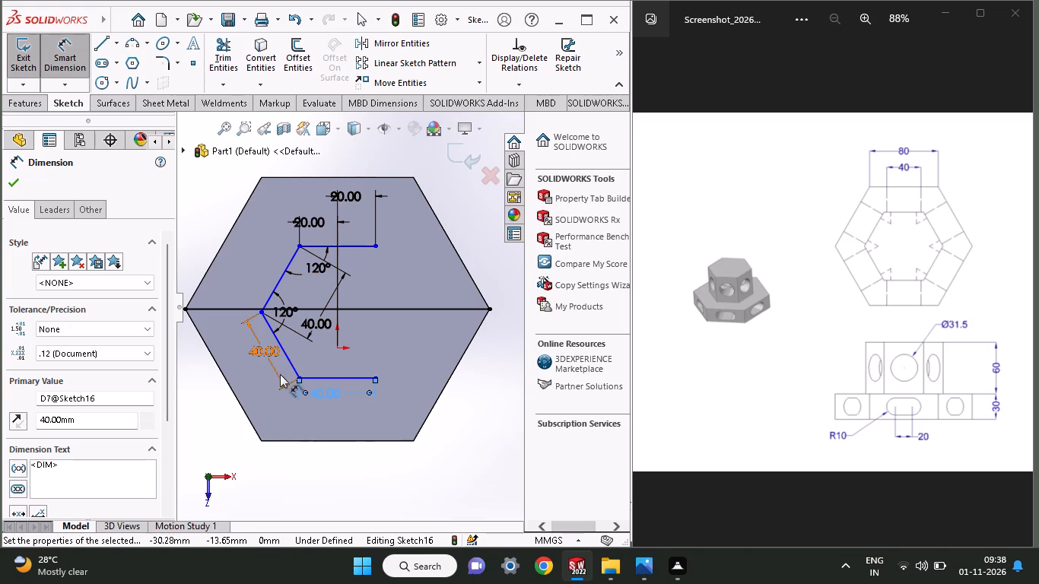
click(288, 354)
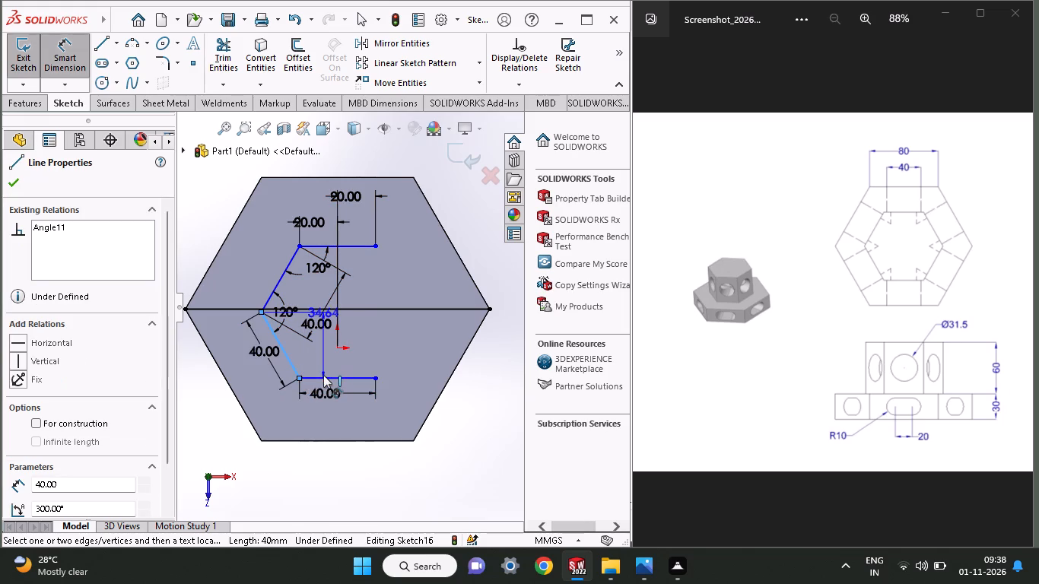
click(323, 375)
click(314, 351)
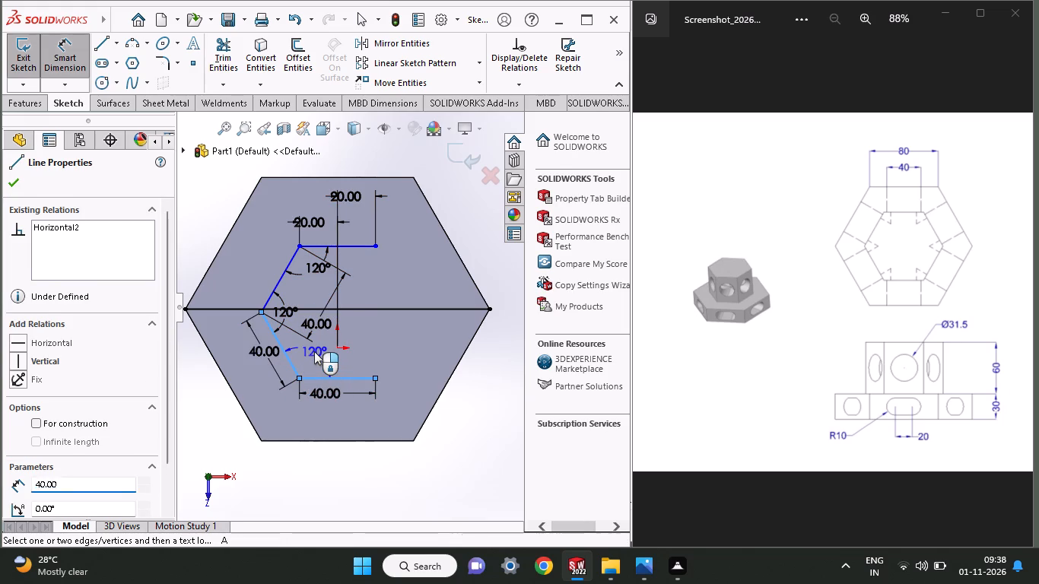
click(533, 186)
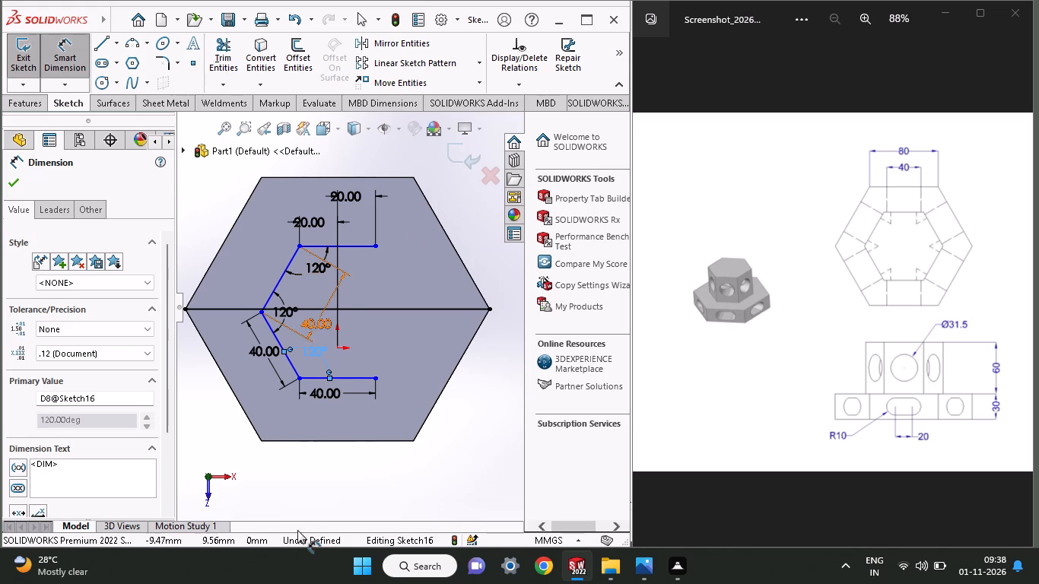
Sketch a slanted line about 33 mm long from the bottom line's right end, up and outward, parallel to the first slanted line.
click(103, 46)
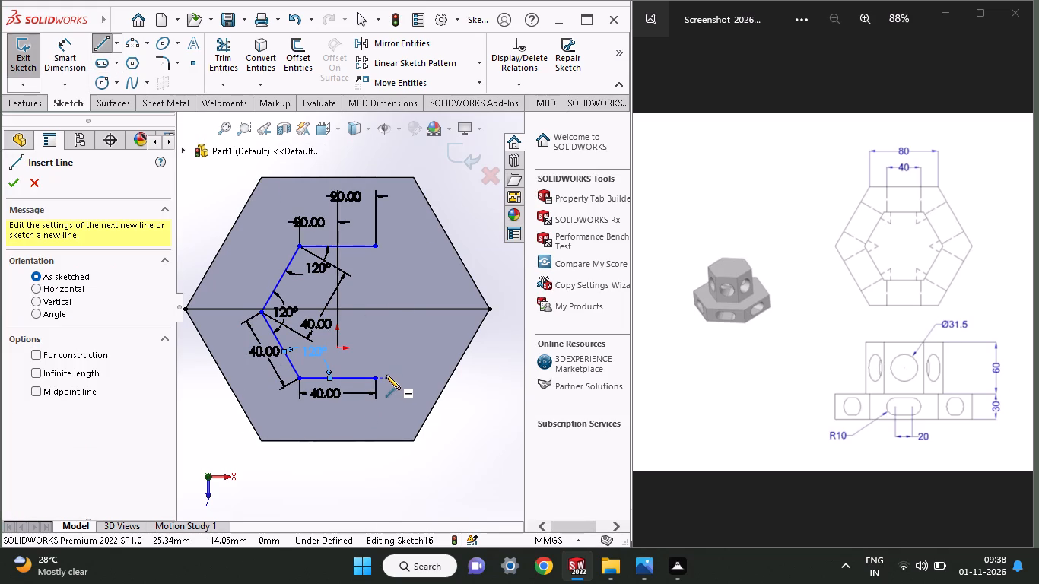
click(375, 376)
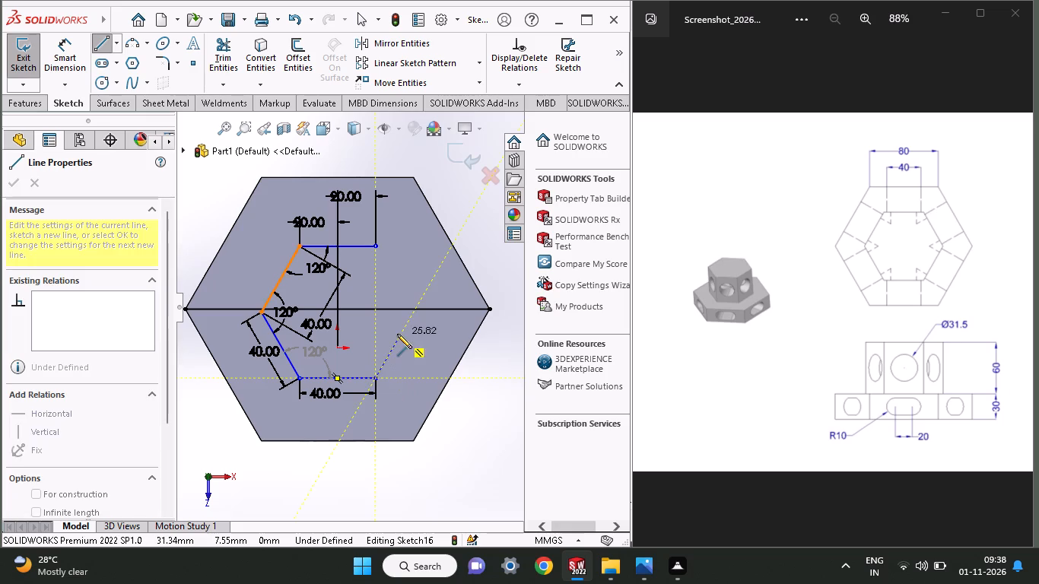
click(410, 325)
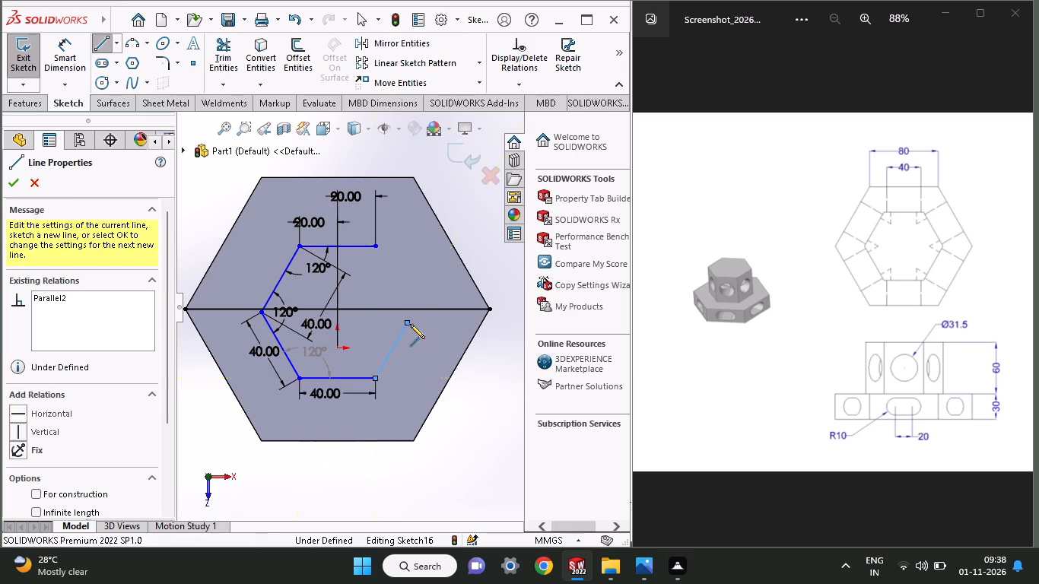
right_click(418, 283)
click(429, 286)
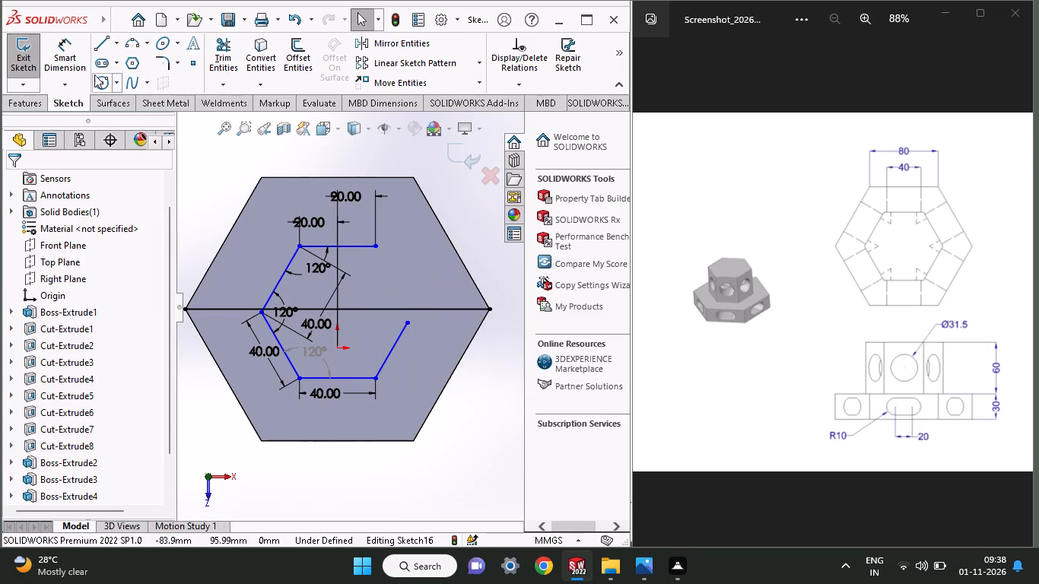
Add a driven angle dimension between the bottom line and the slanted line at its right end.
click(49, 59)
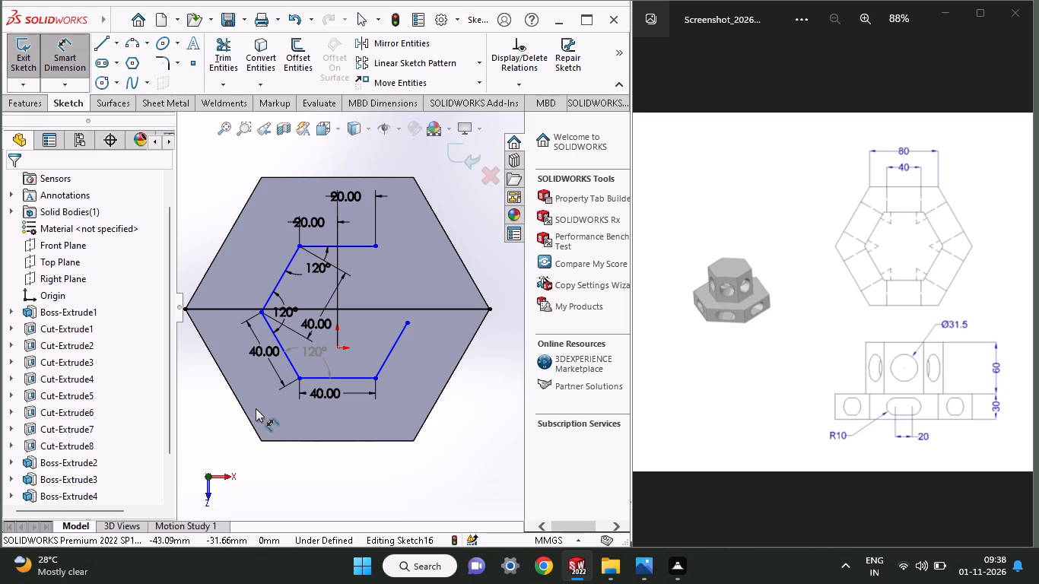
click(357, 376)
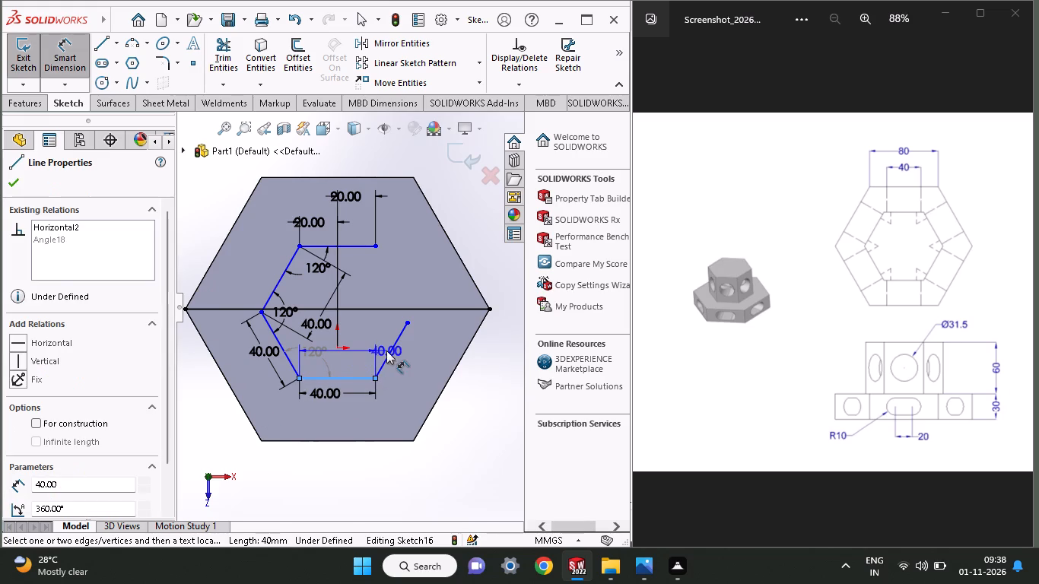
click(387, 351)
click(373, 348)
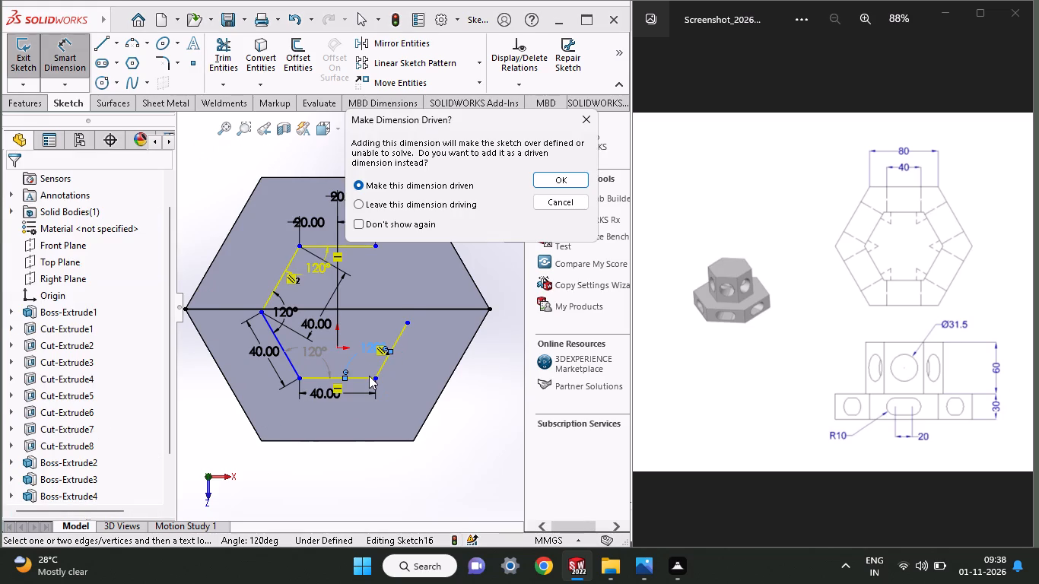
click(558, 186)
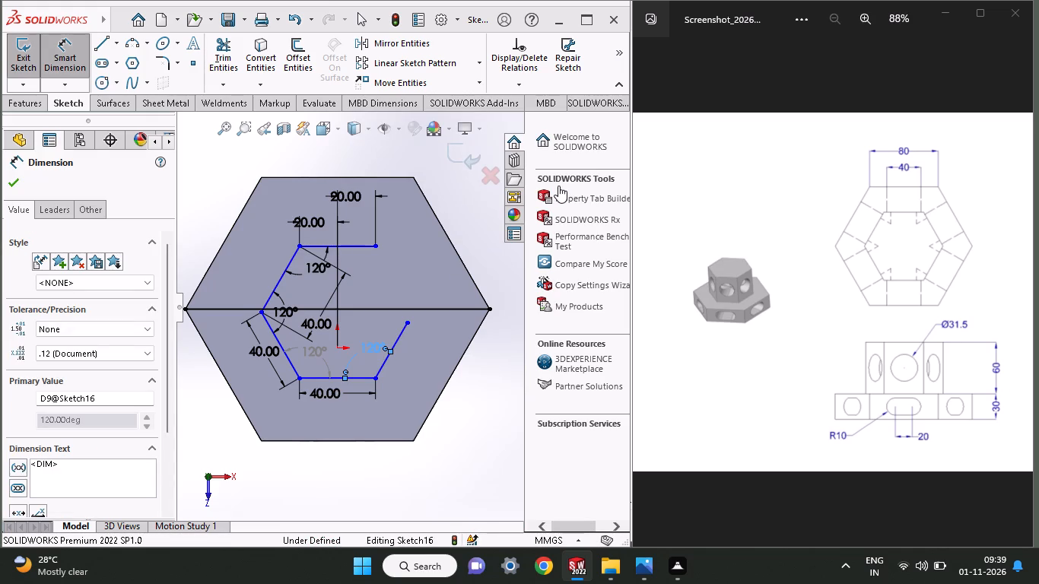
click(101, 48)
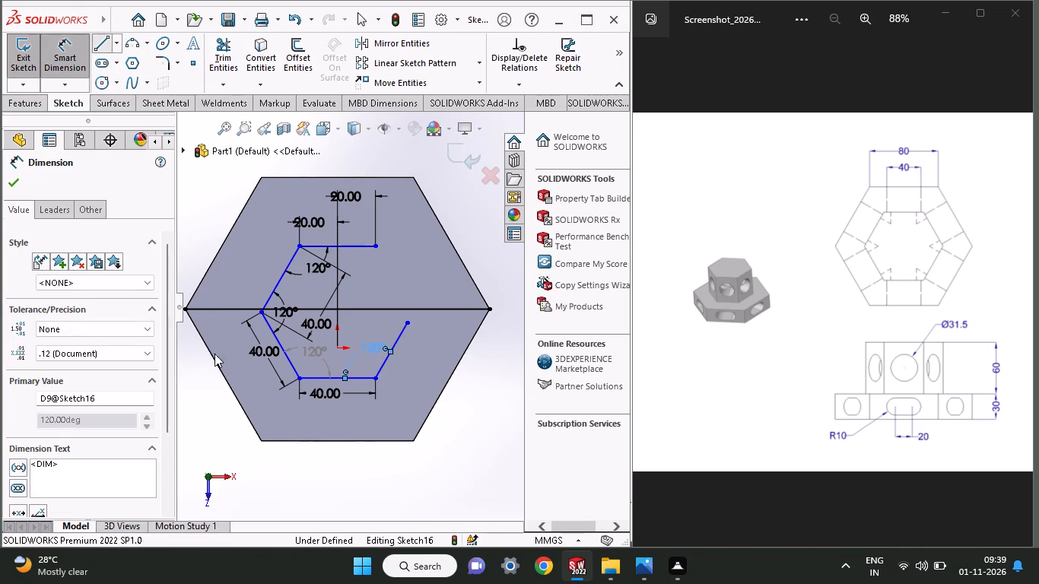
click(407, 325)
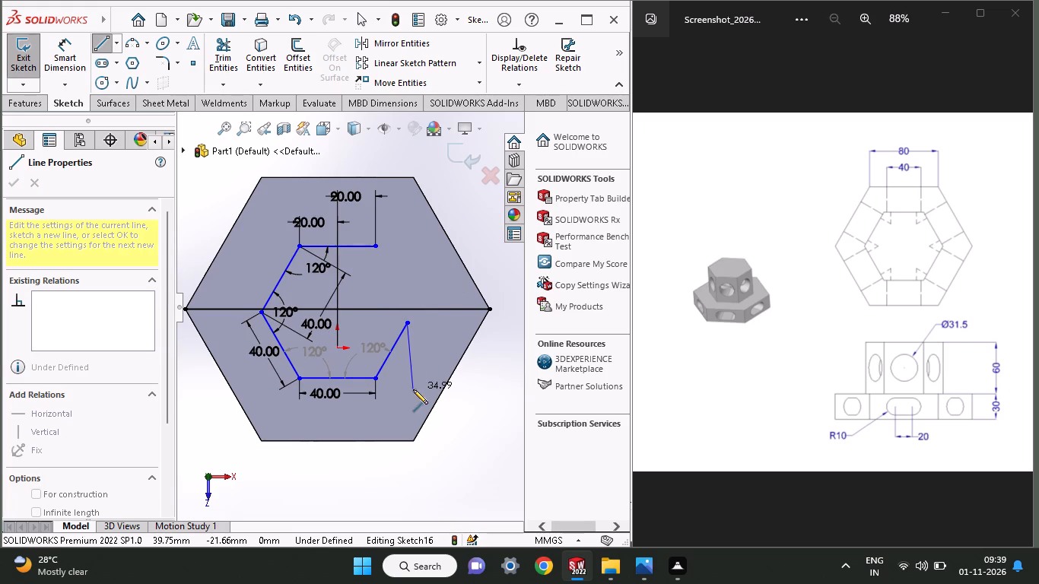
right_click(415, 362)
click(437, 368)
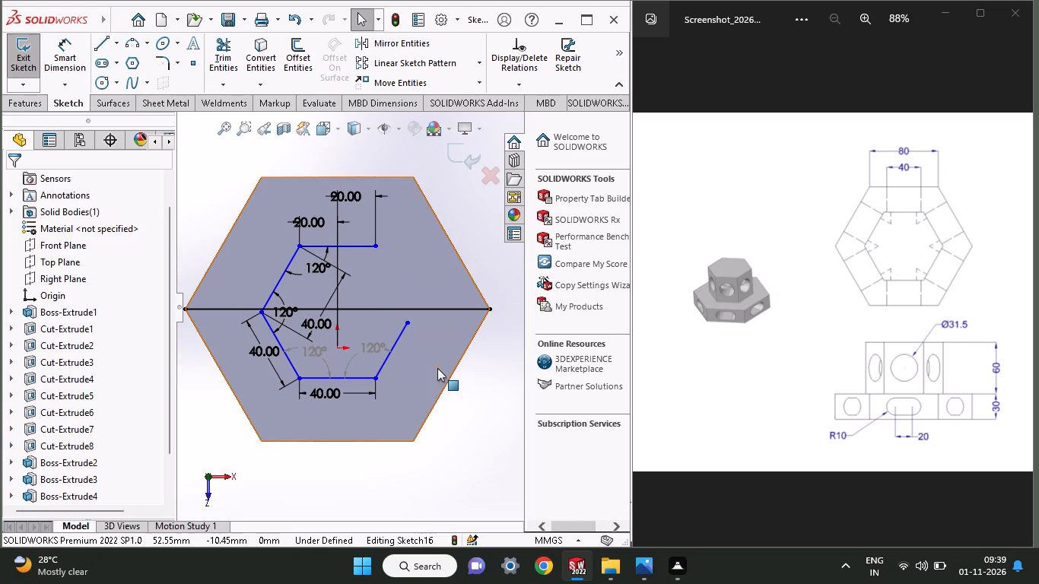
Dimension the lower-right slanted line of the inner hexagon to 40 mm long.
click(67, 60)
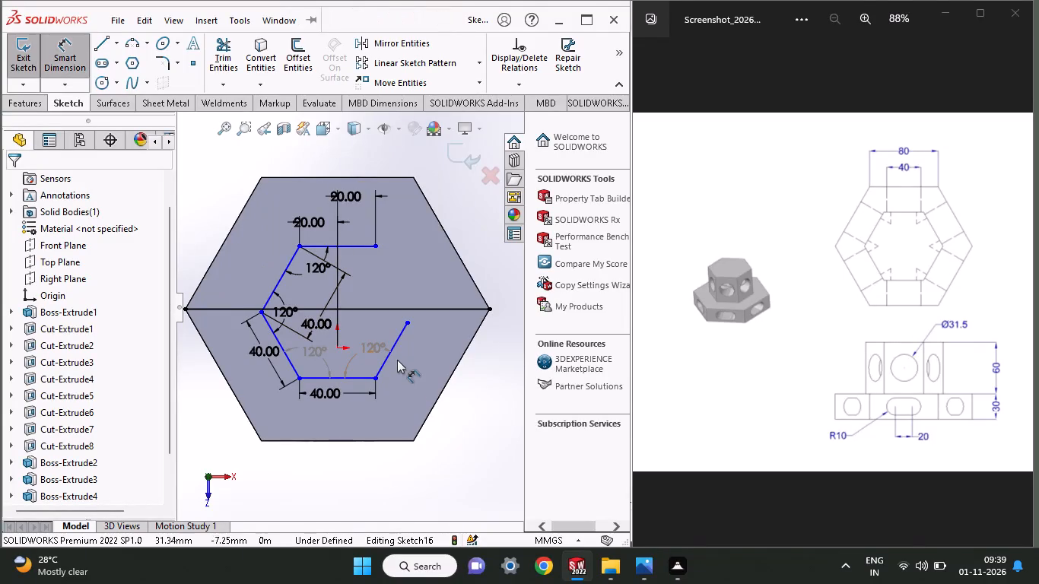
click(398, 345)
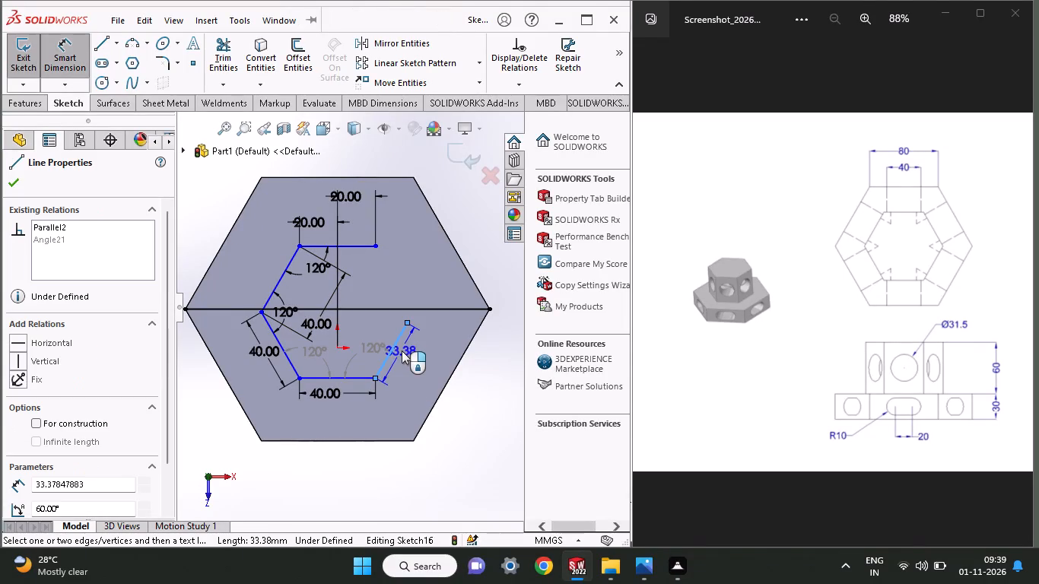
click(405, 362)
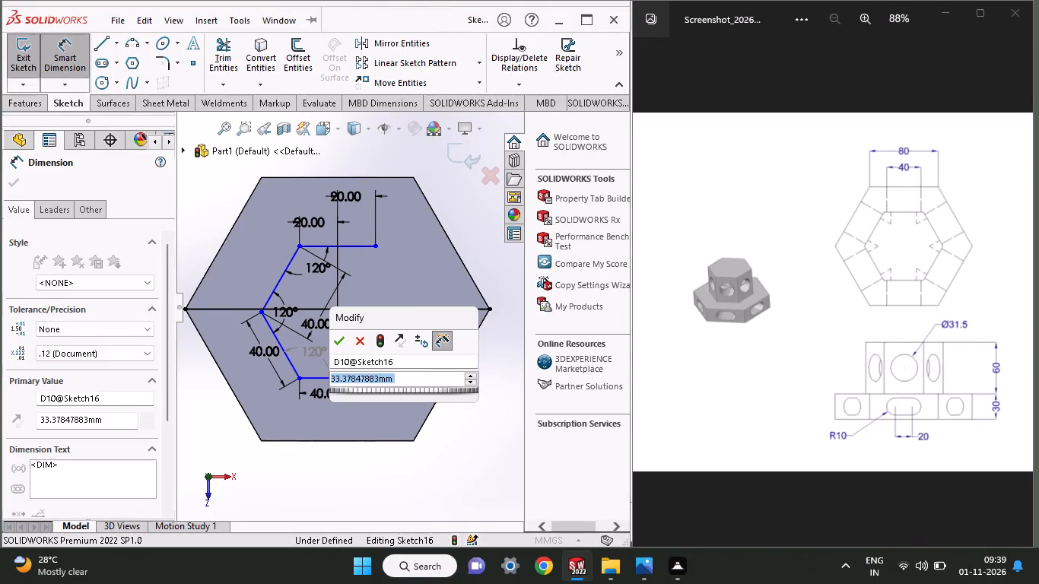
text(40)
key(Return)
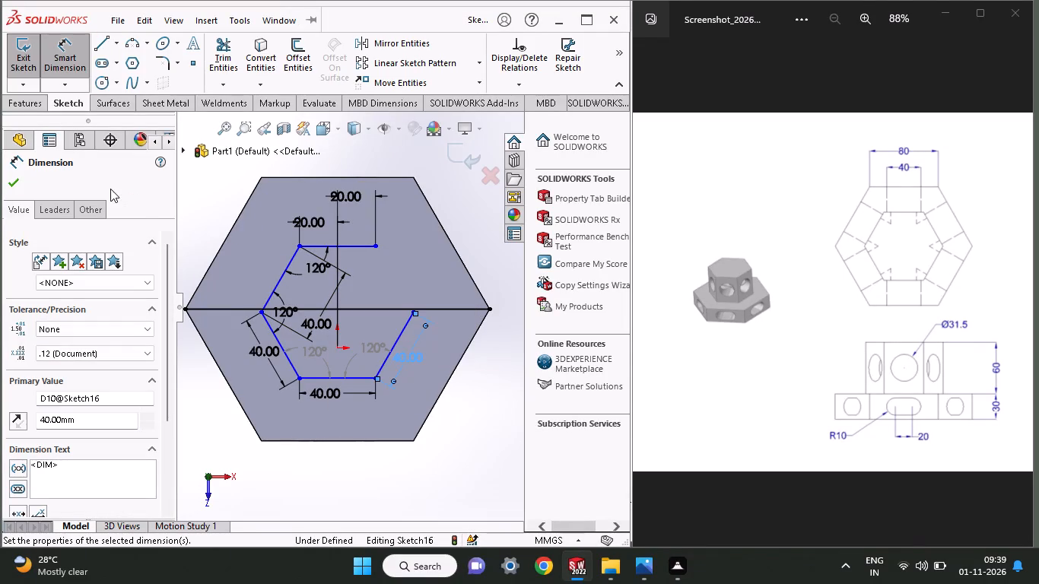
Add a driven length dimension to the upper-left slanted line, outside the inner hexagon.
click(279, 281)
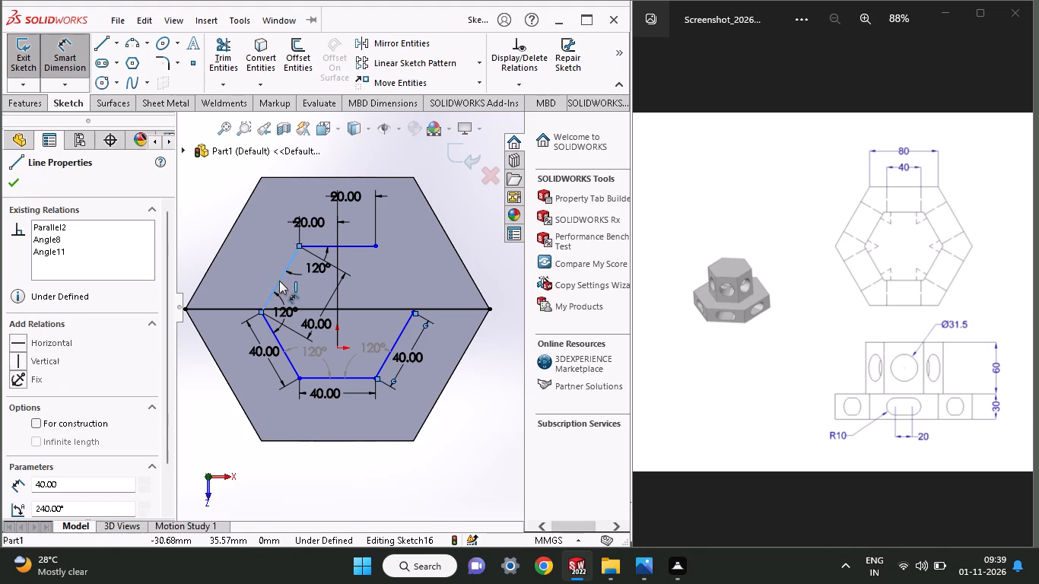
click(275, 259)
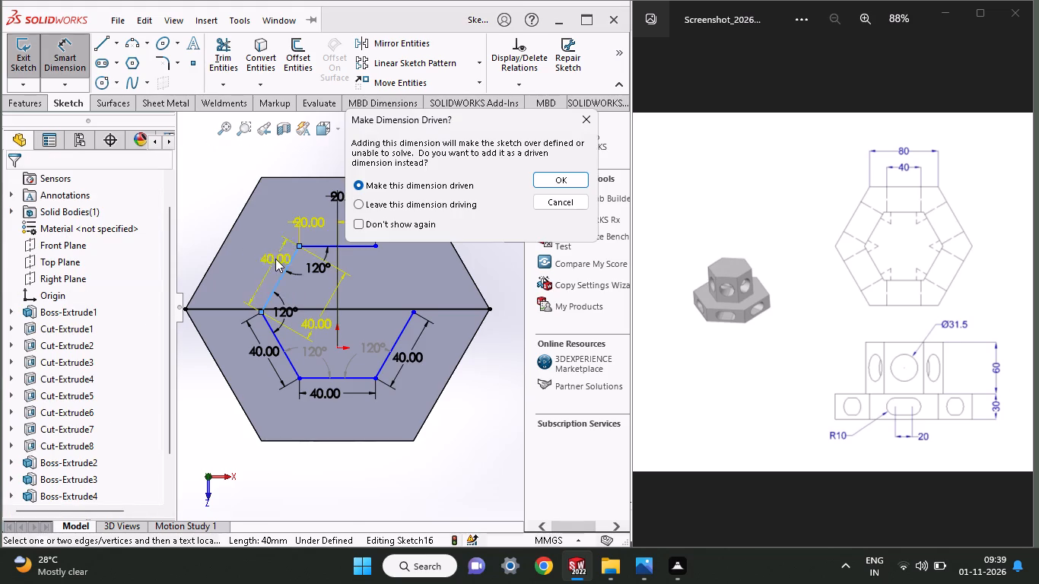
click(545, 176)
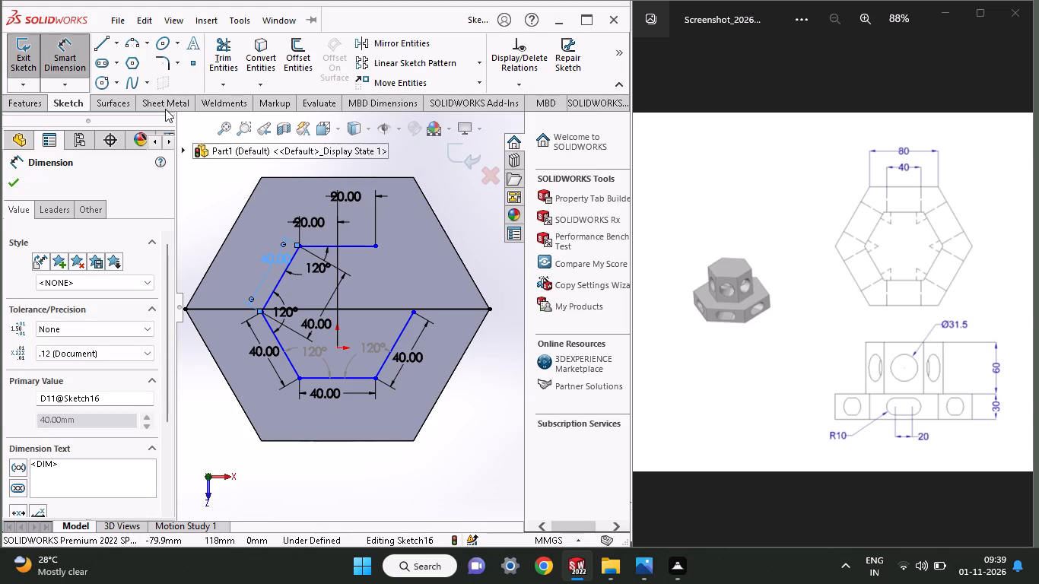
Close the inner hexagon with a line from the top line's right end to the lower-right slanted line's upper end.
click(98, 37)
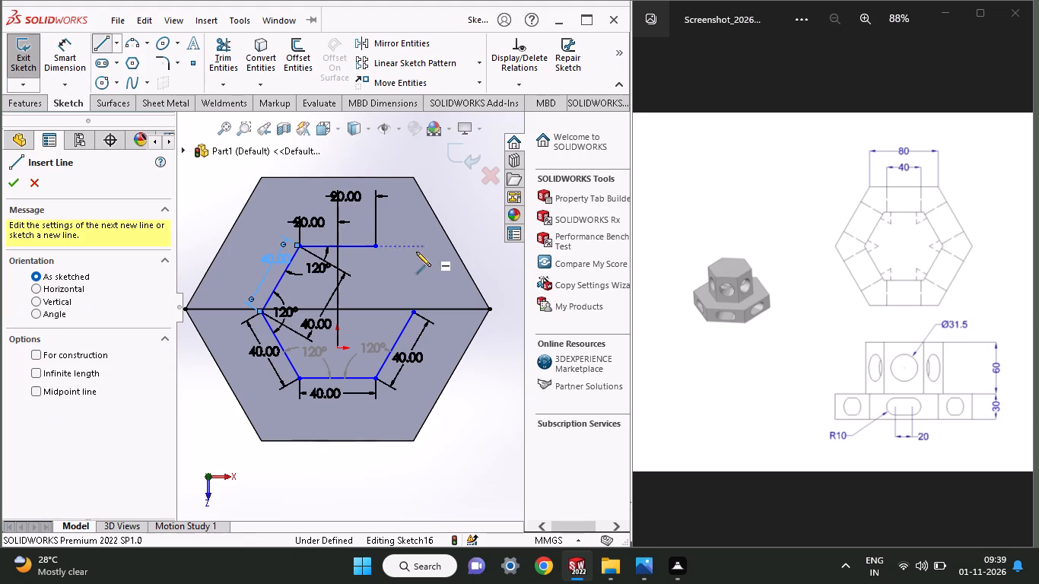
click(371, 245)
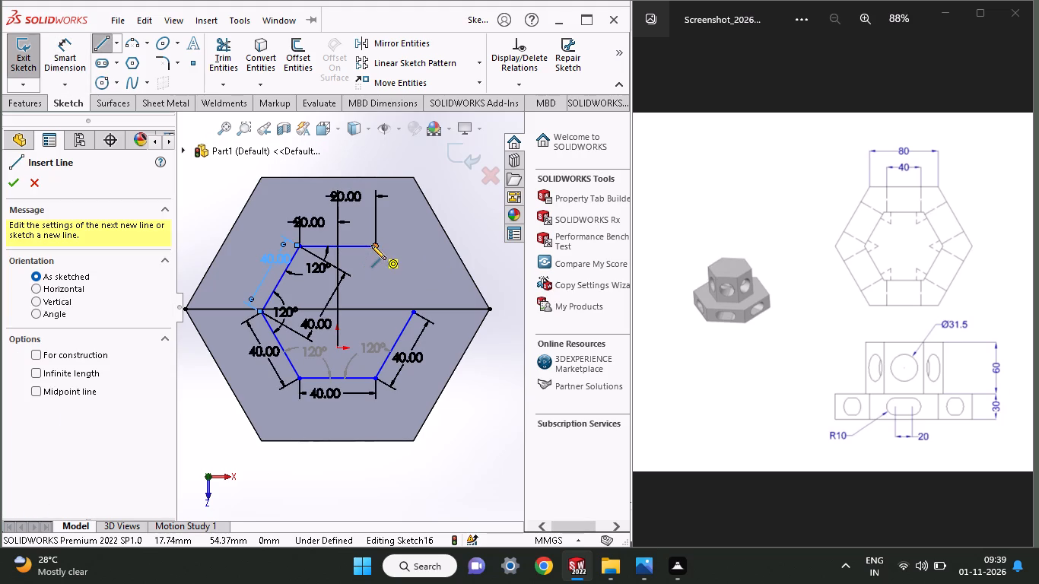
click(415, 312)
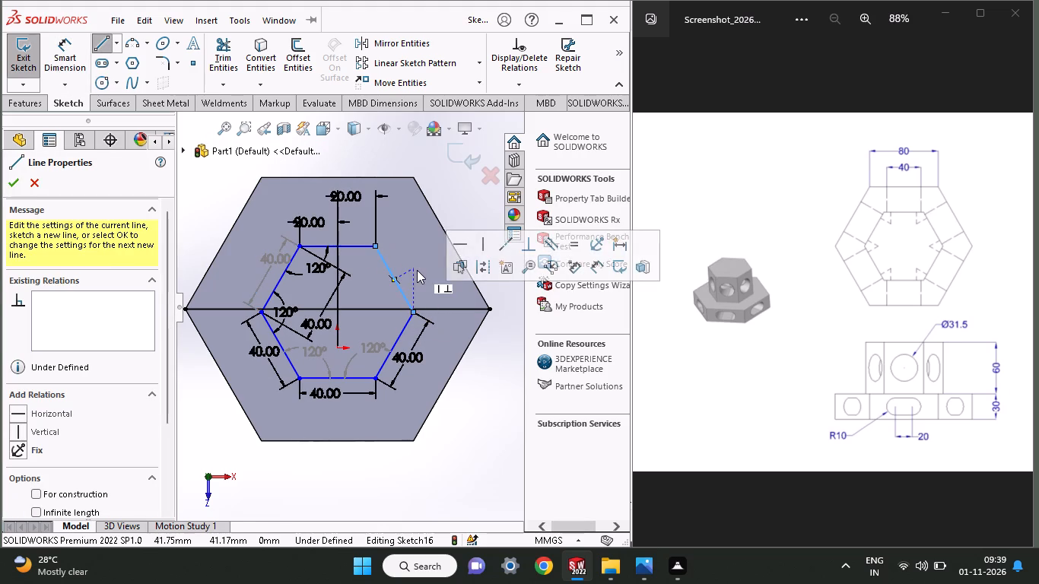
right_click(417, 269)
click(443, 283)
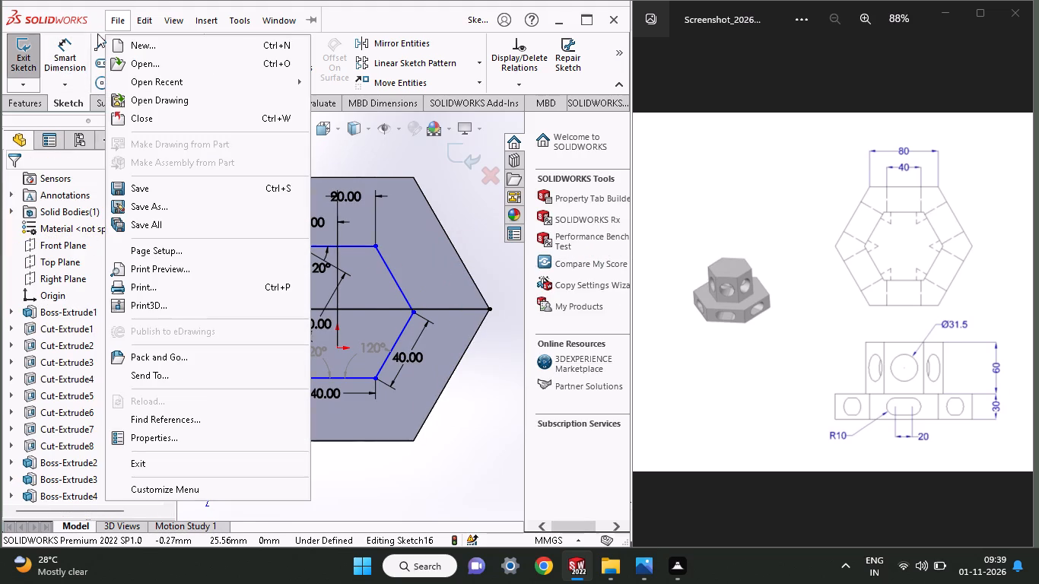
Add driven angle dimensions between the closing line and the top line, and between the closing line and the lower-right slanted line.
click(61, 59)
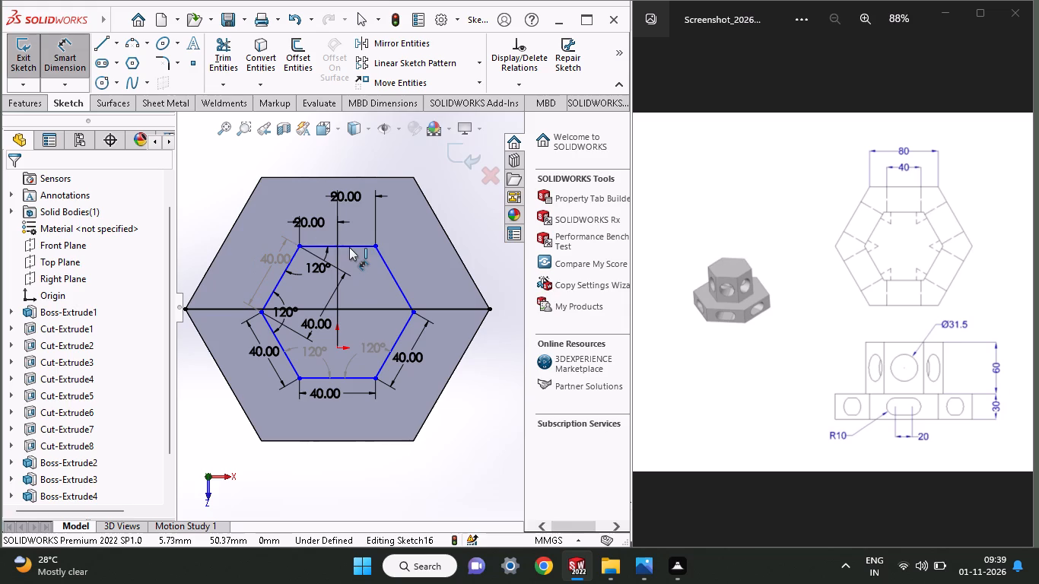
click(349, 247)
click(391, 271)
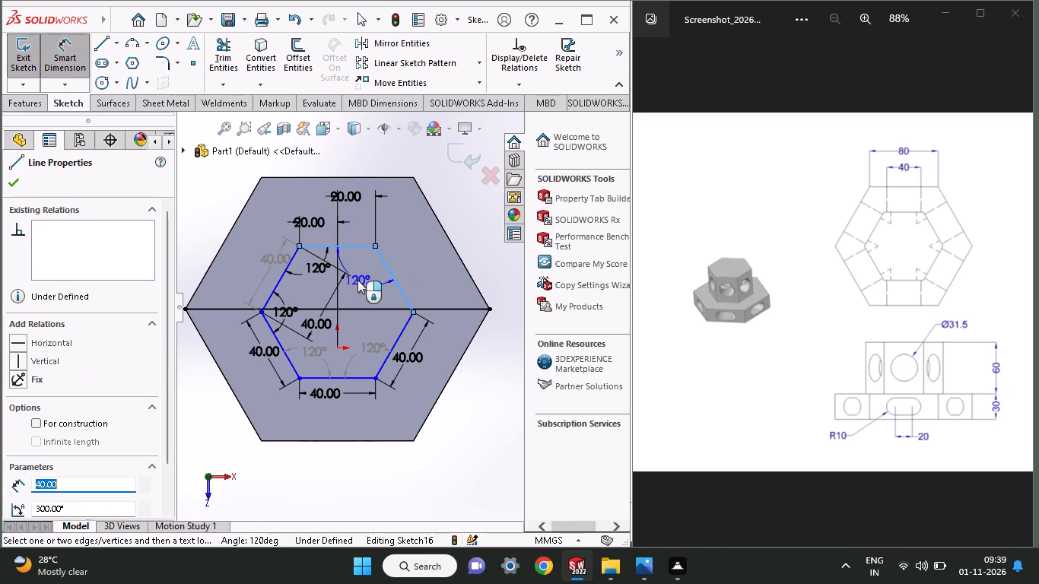
click(357, 280)
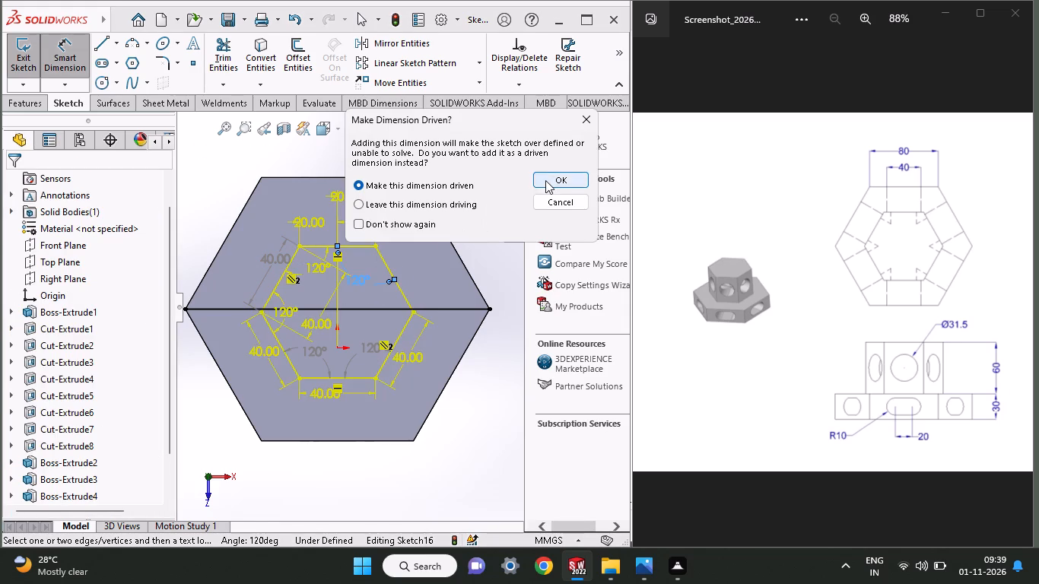
click(545, 180)
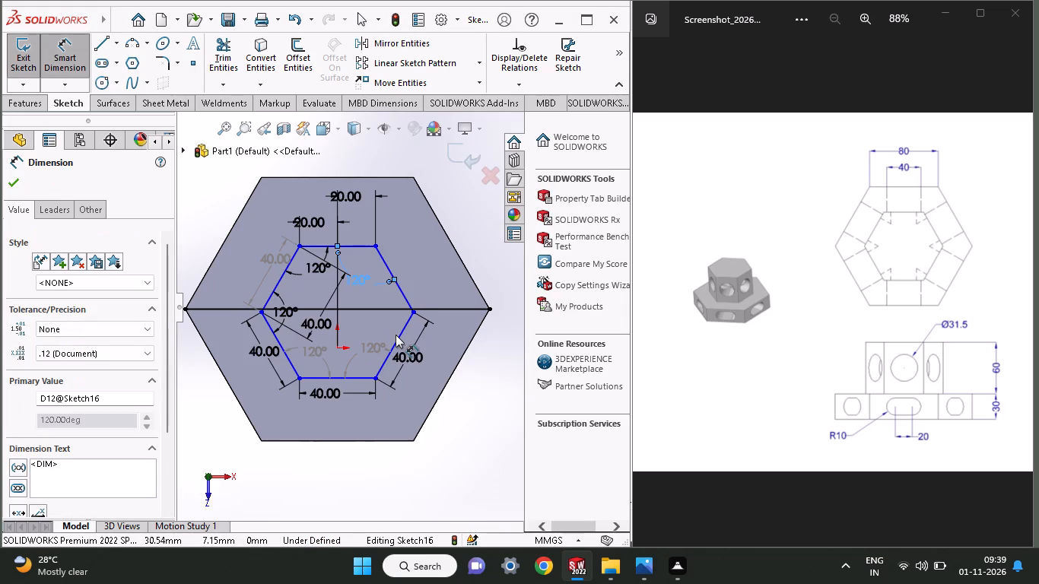
click(397, 338)
click(405, 294)
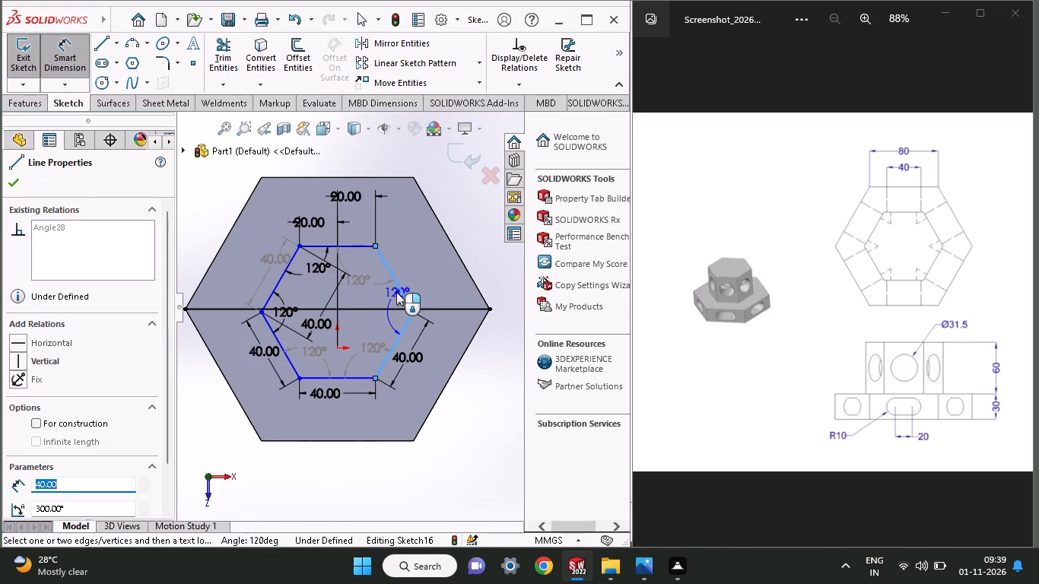
click(373, 297)
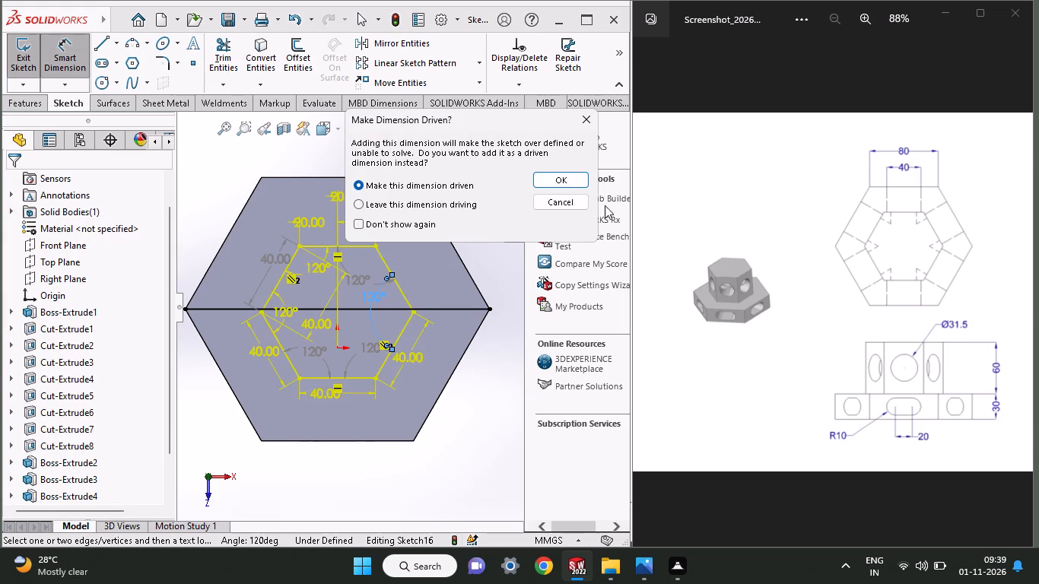
click(567, 173)
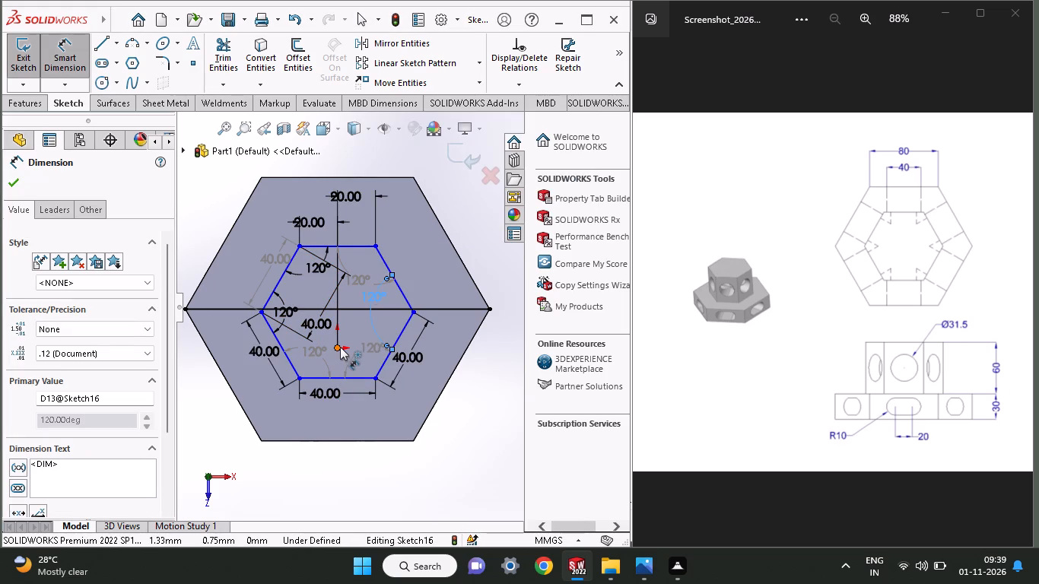
Set a 0 mm distance between the horizontal line across the base and the inner hexagon's left vertex.
click(336, 309)
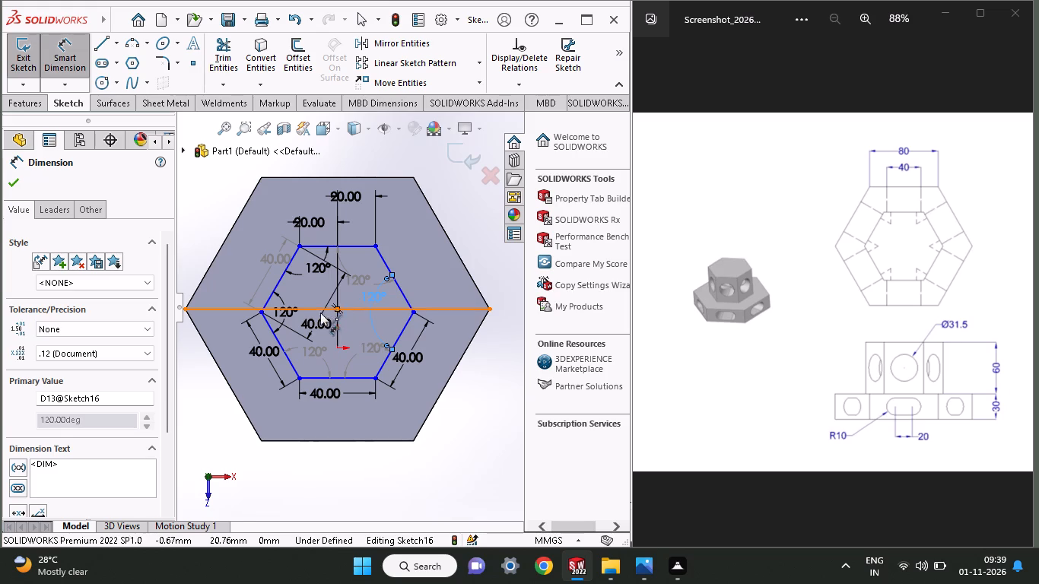
click(261, 315)
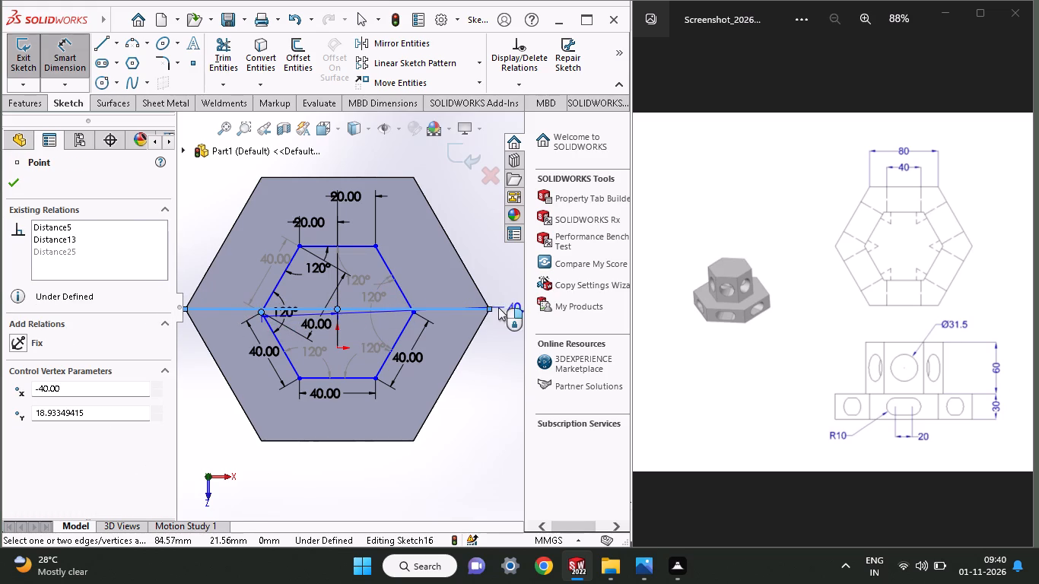
click(510, 314)
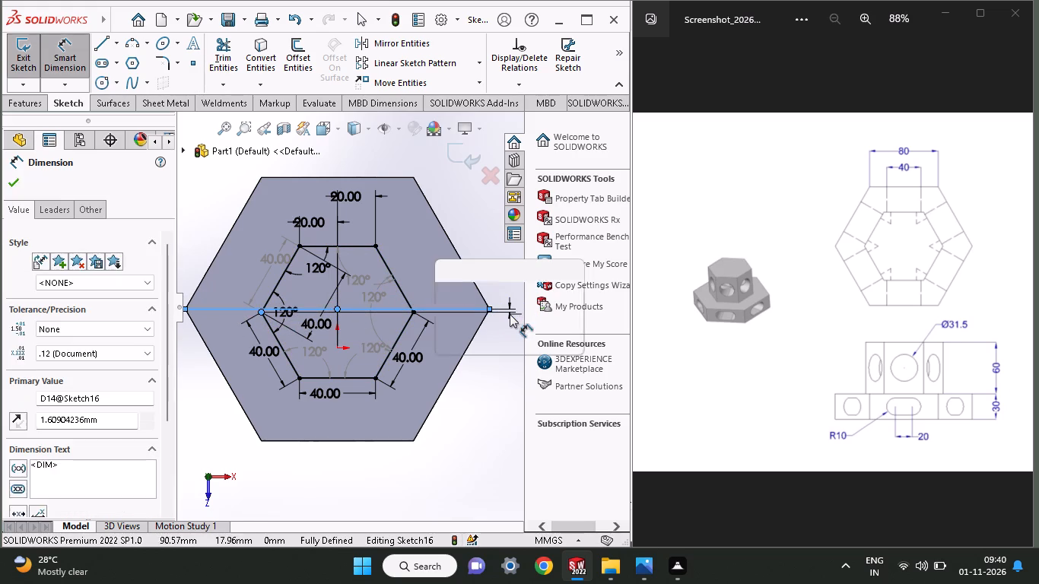
key(0)
key(Return)
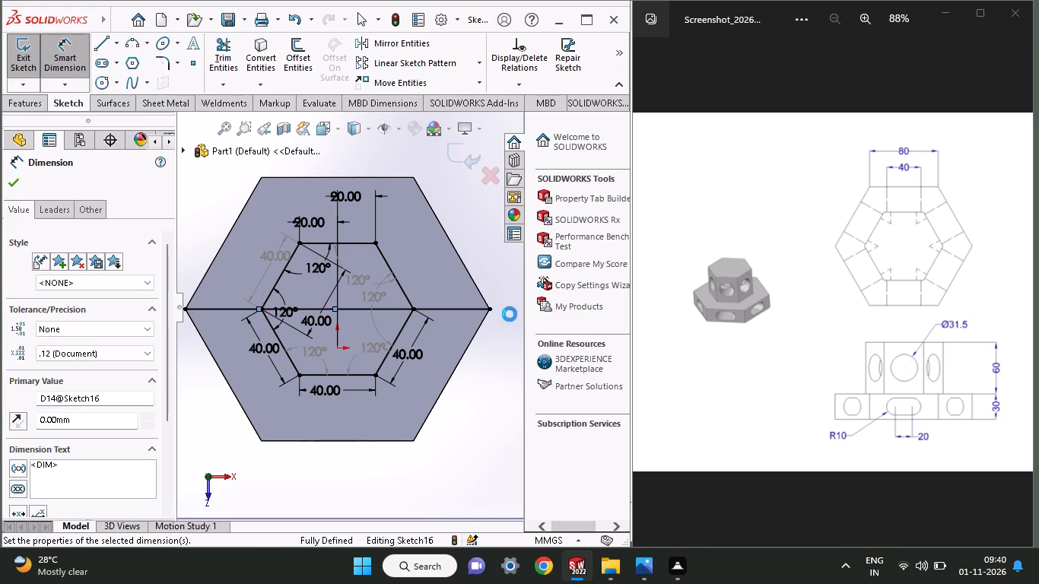
click(10, 185)
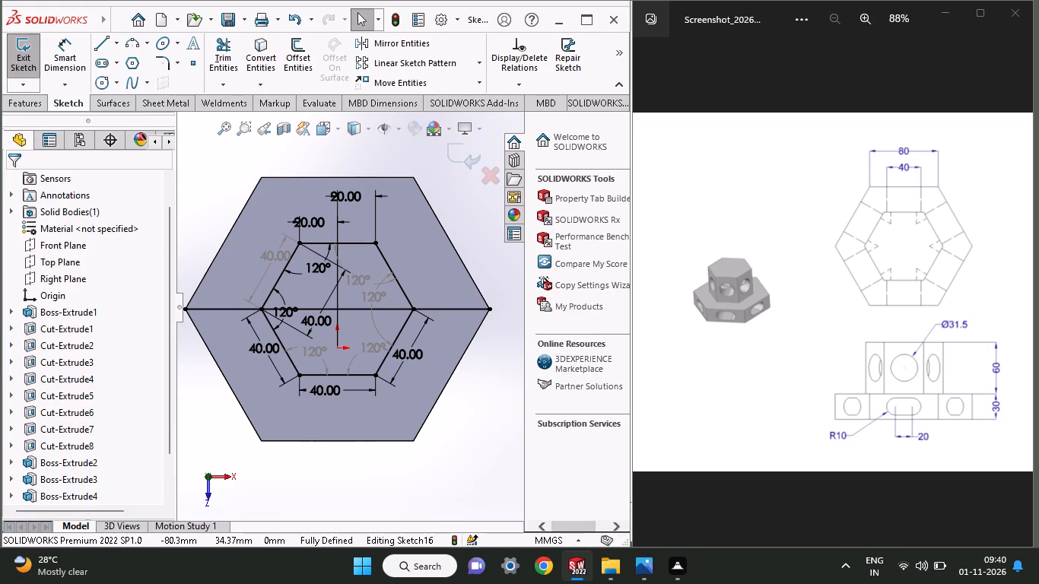
Extrude both halves of the inner hexagon as a Blind boss 5 mm deep, merged with the base.
click(10, 101)
click(24, 56)
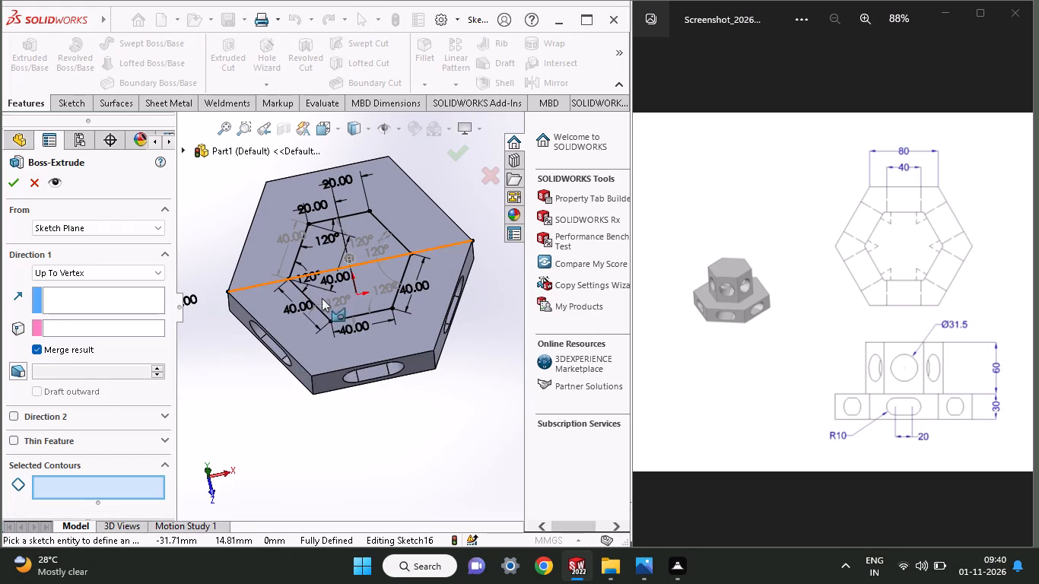
click(336, 302)
click(310, 249)
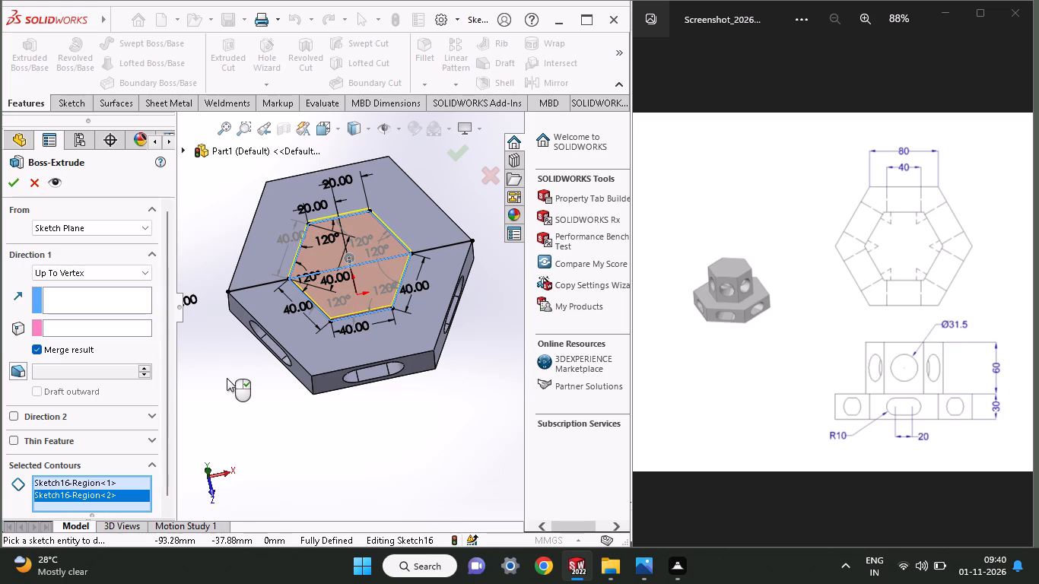
click(94, 277)
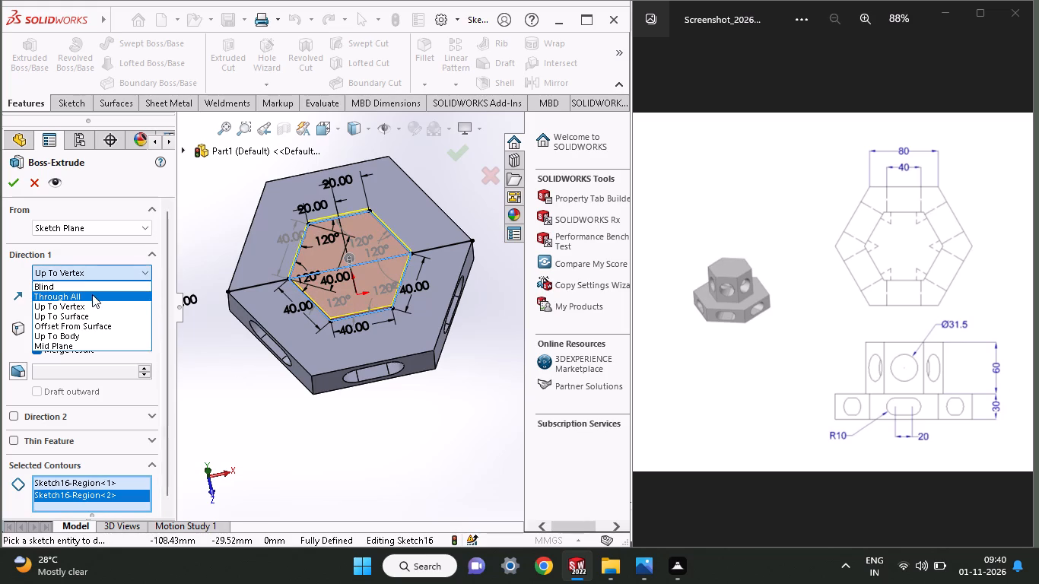
click(92, 285)
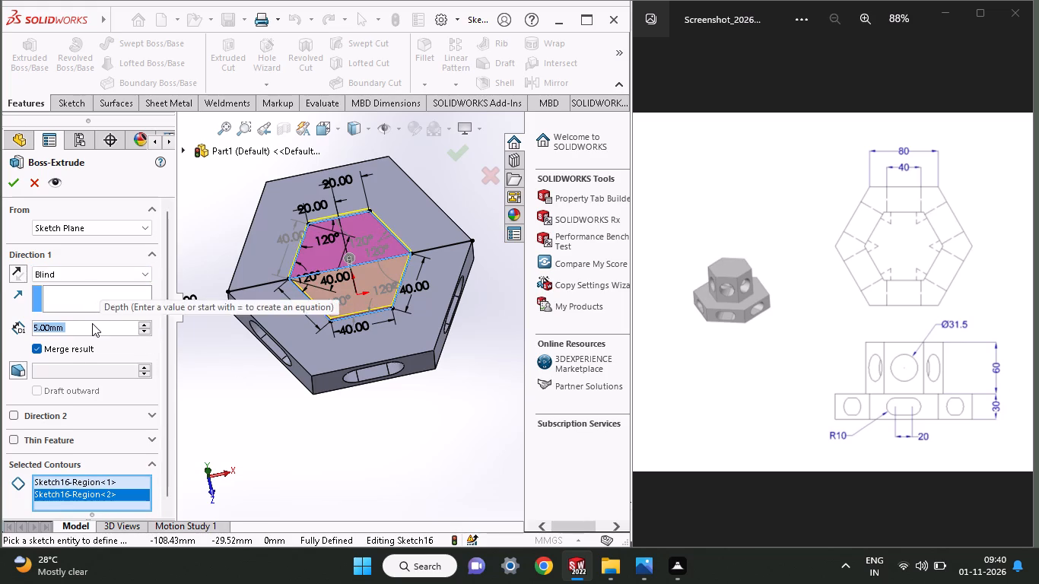
click(7, 184)
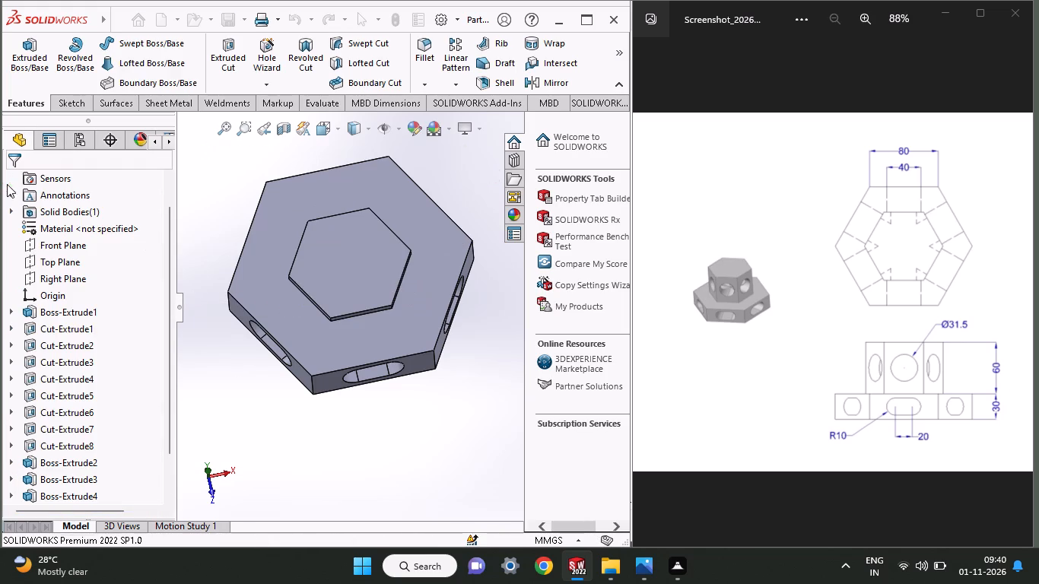
Start a sketch on the raised hexagon's top face and convert the face's outline into sketch lines.
middle_drag(326, 451, 330, 351)
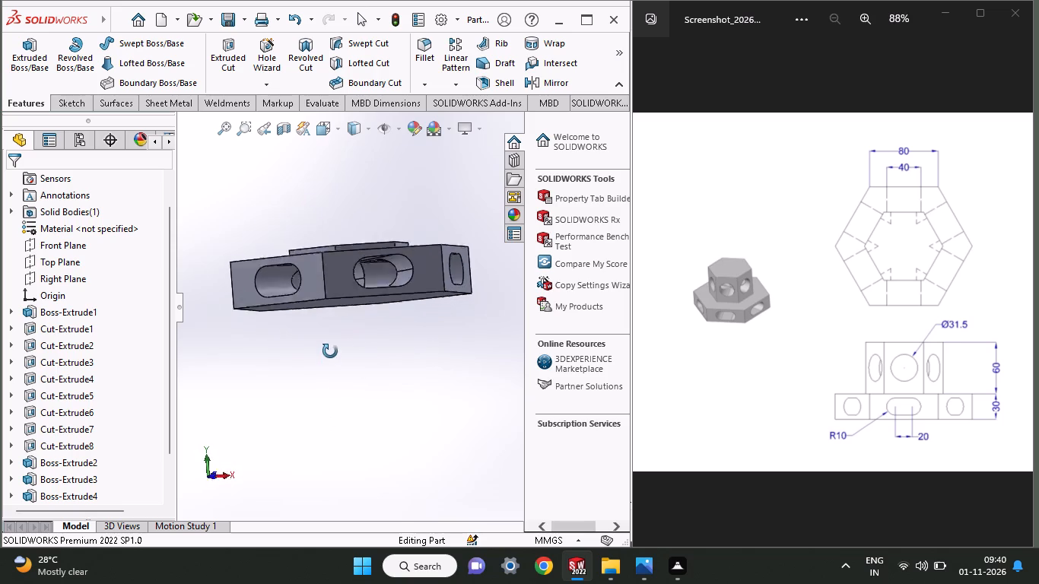
middle_drag(330, 351, 309, 474)
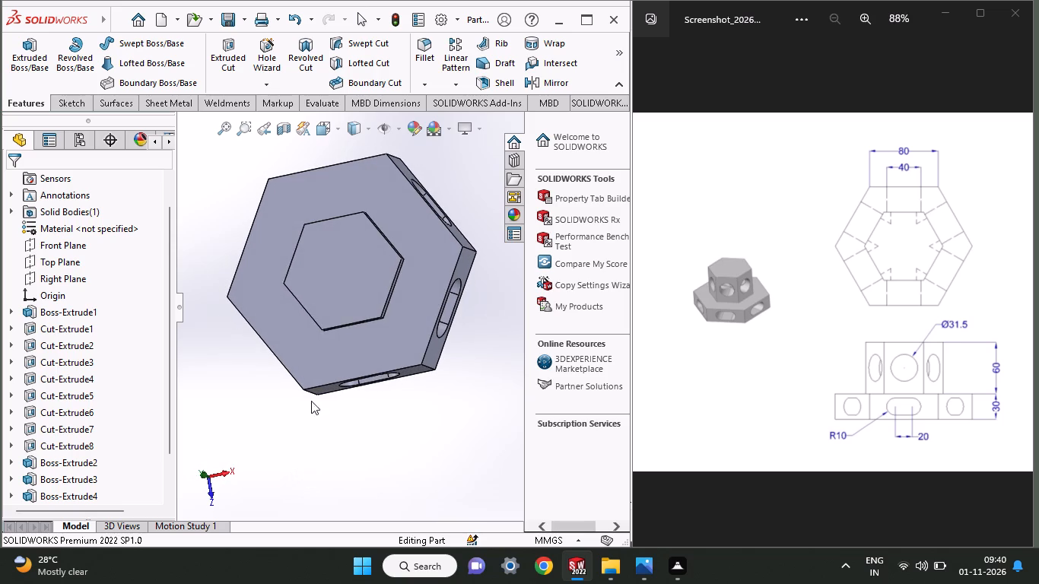
click(331, 294)
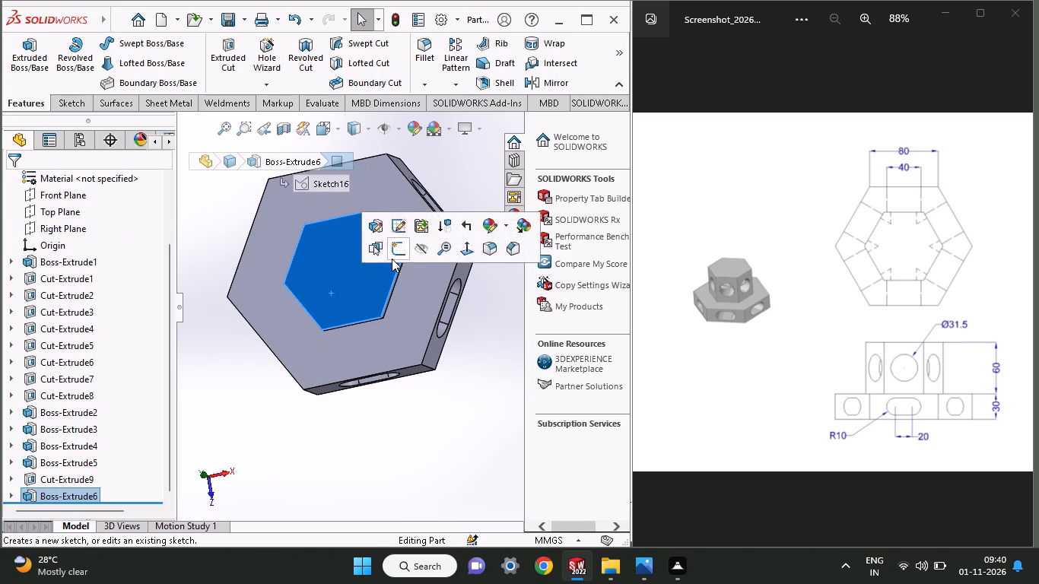
click(393, 257)
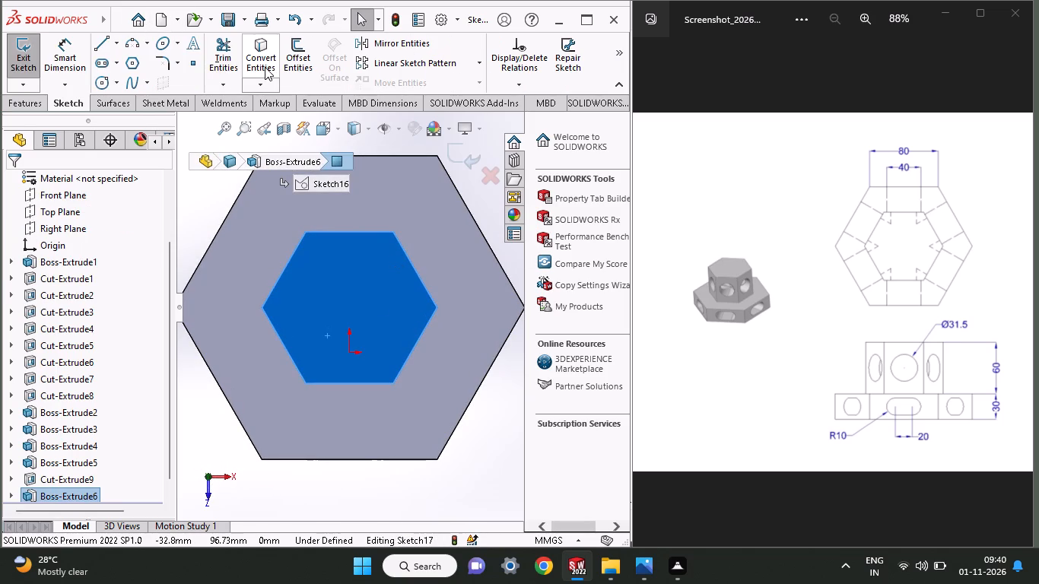
click(265, 67)
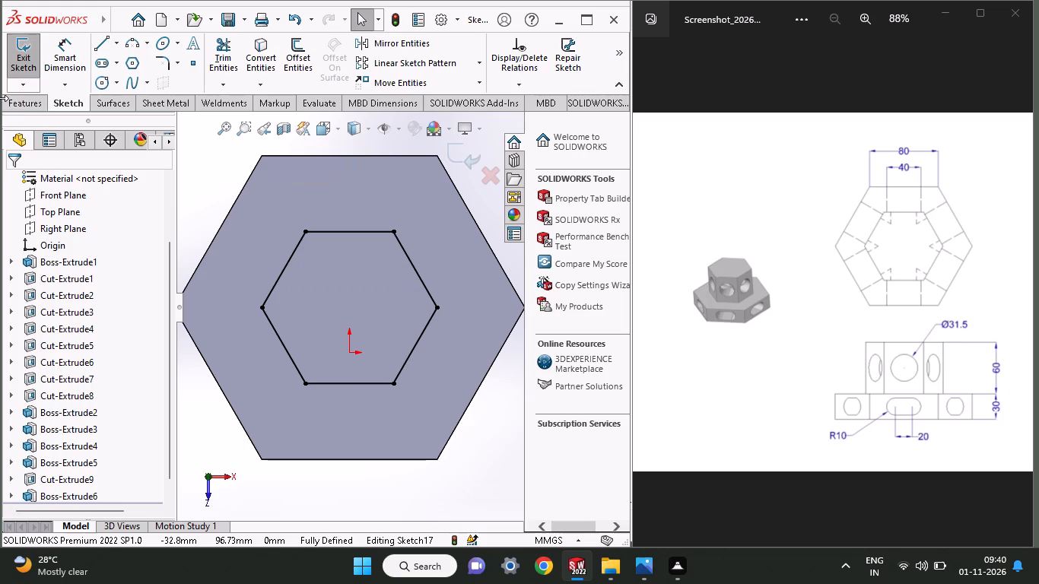
Extrude the converted hexagon outline as a Blind boss 5 mm deep, merged with the tier below.
click(17, 105)
click(22, 61)
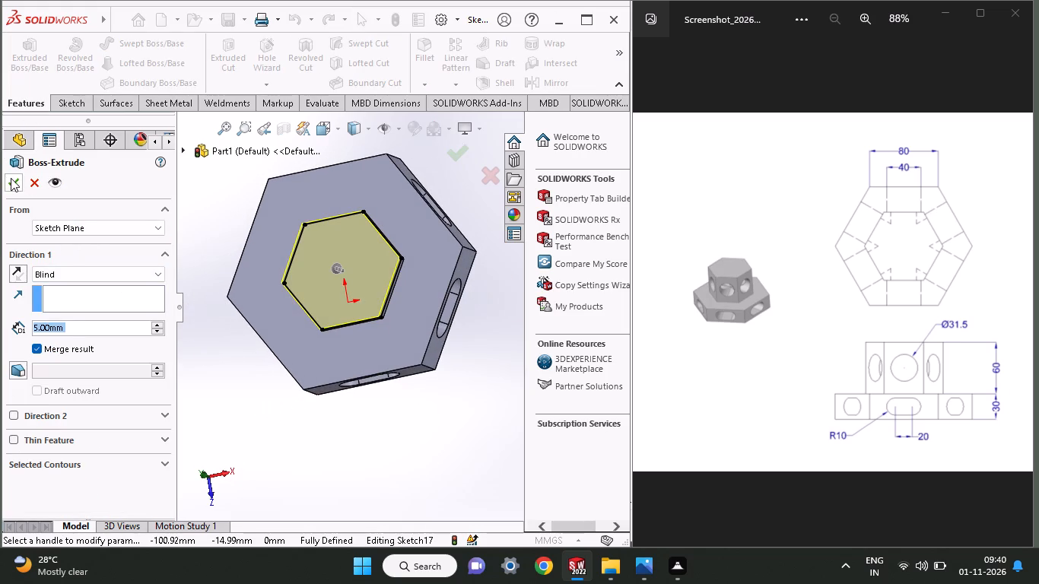
click(11, 178)
middle_drag(270, 458, 278, 410)
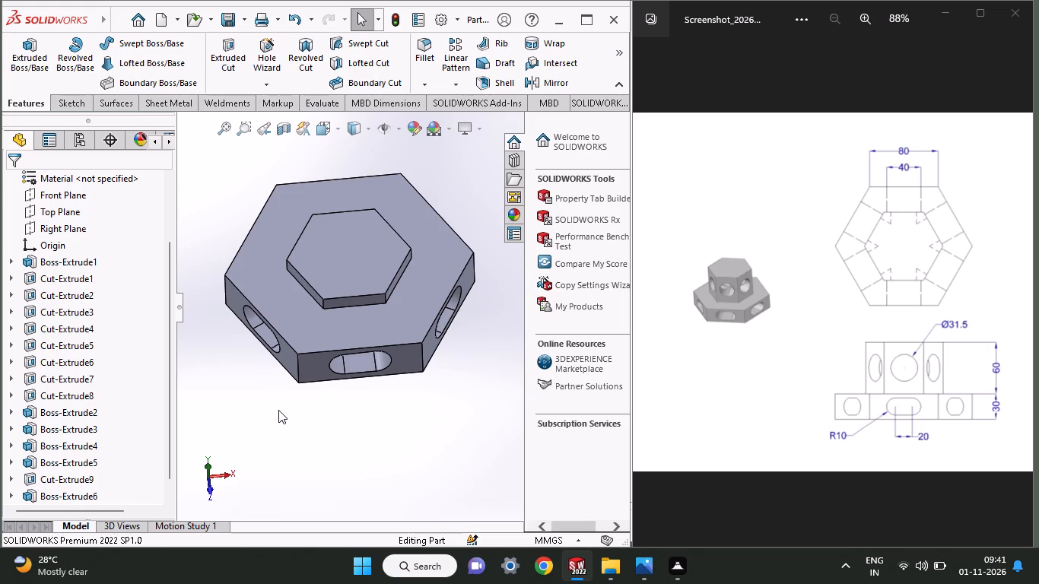
Convert the raised hexagon's top face outline into a new sketch and extrude it as a Blind boss 5 mm, merged with the tier.
click(308, 244)
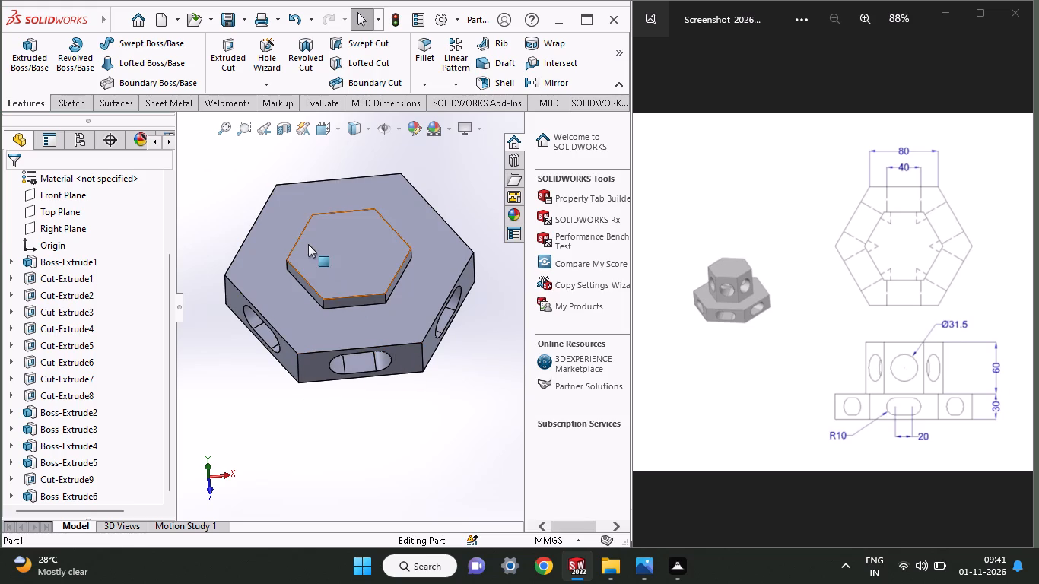
click(371, 195)
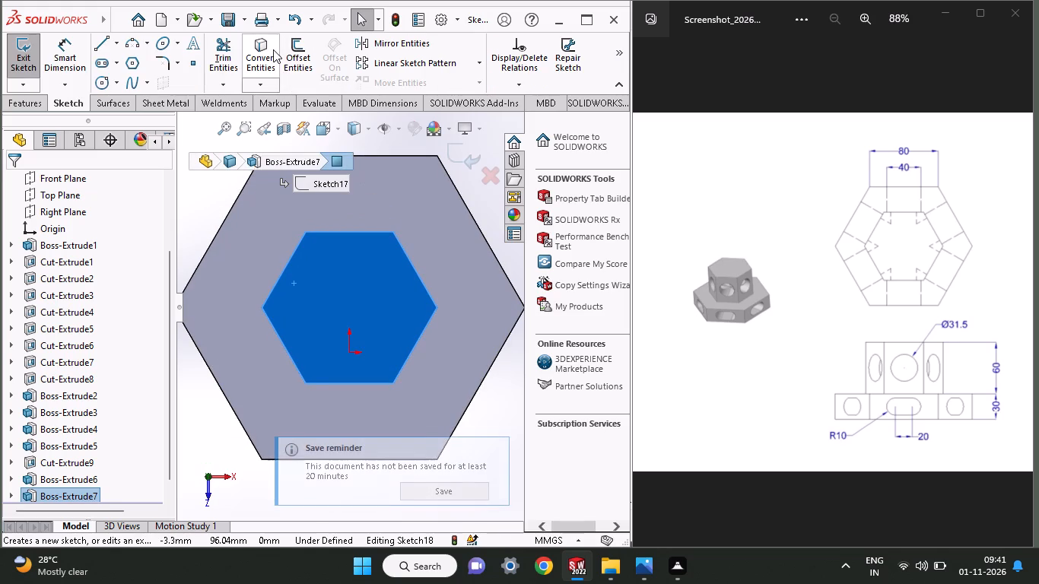
click(253, 63)
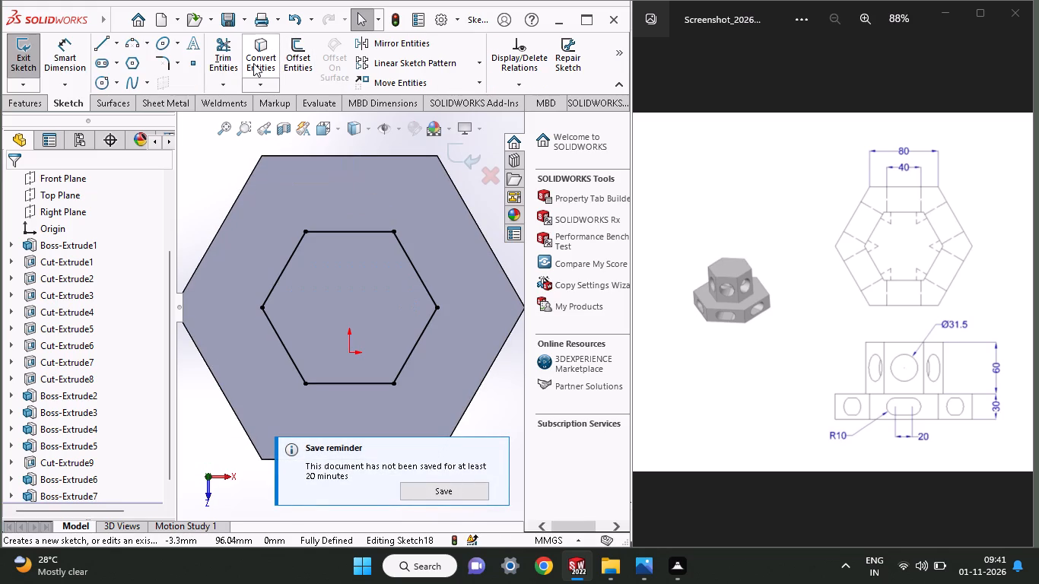
click(39, 107)
click(24, 64)
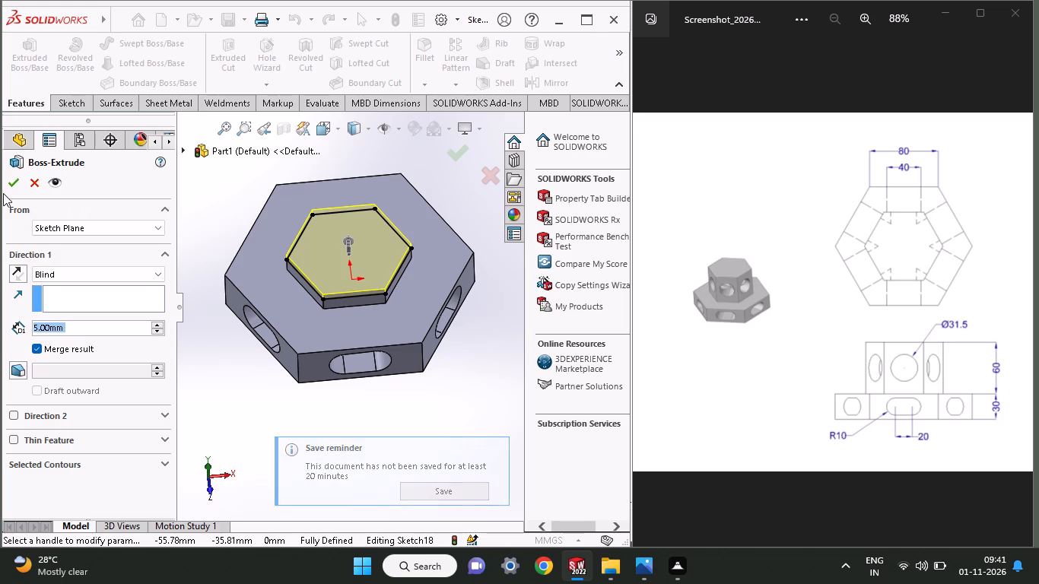
click(8, 183)
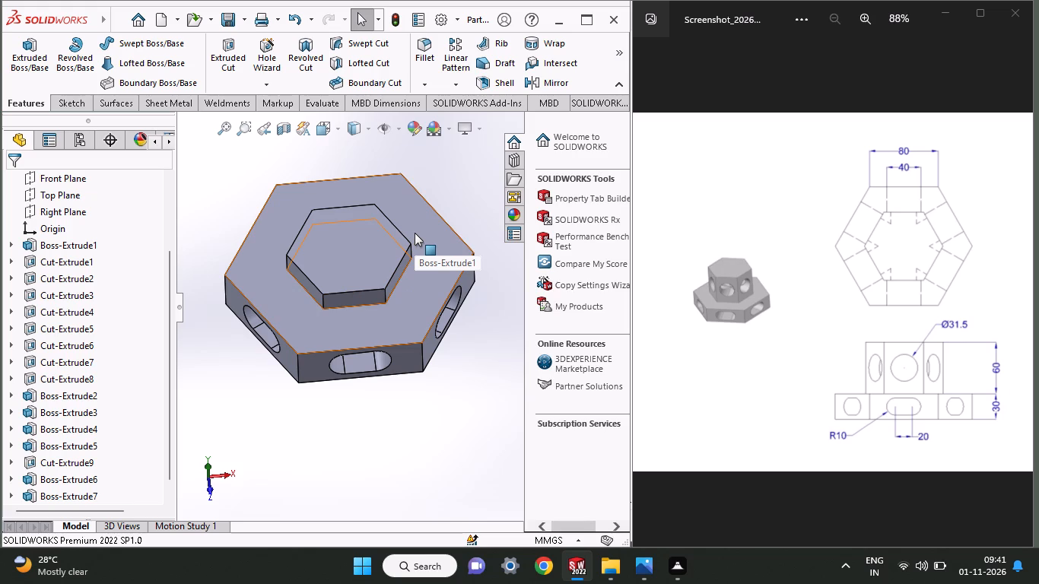
Add another layer on the upper tier by converting its top face outline in a new sketch and extruding it Blind 5 mm, merged.
click(361, 227)
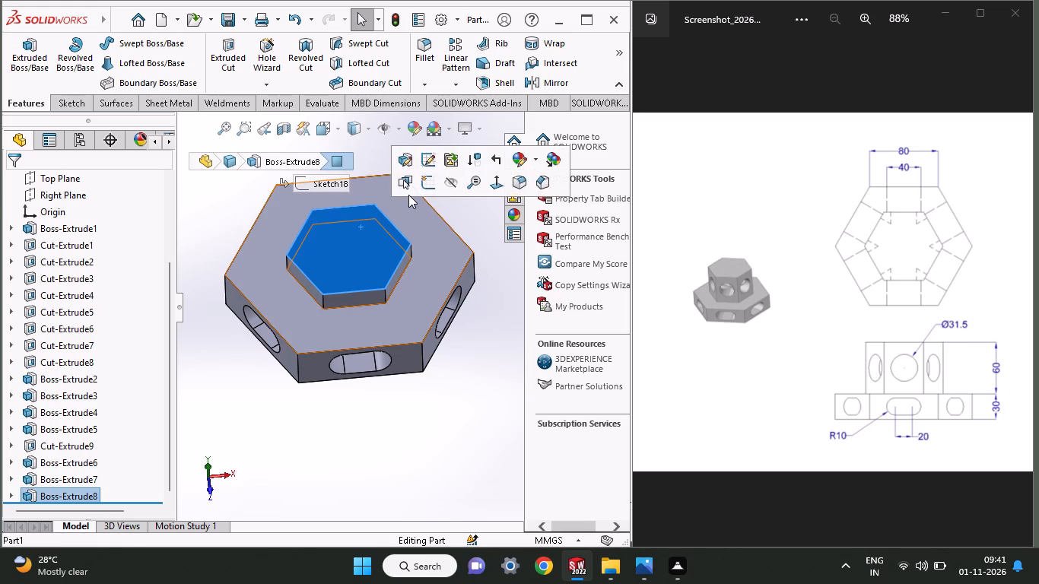
click(421, 189)
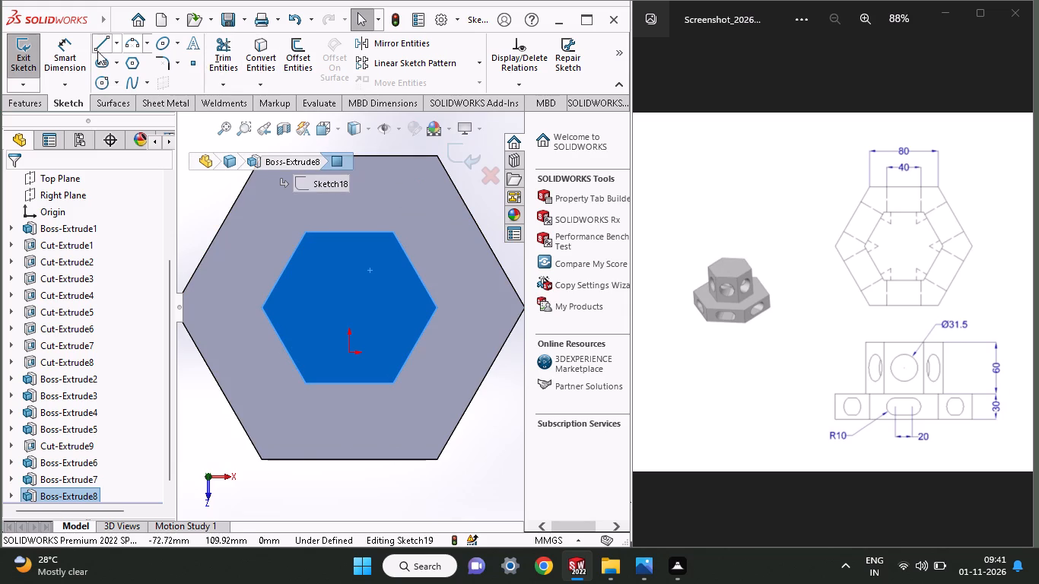
click(259, 52)
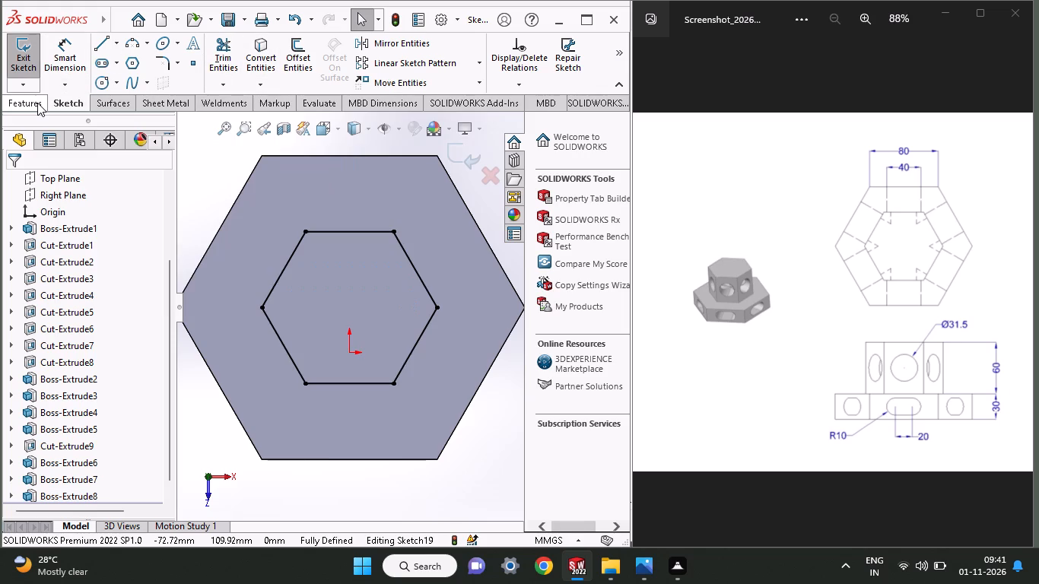
click(37, 103)
click(34, 75)
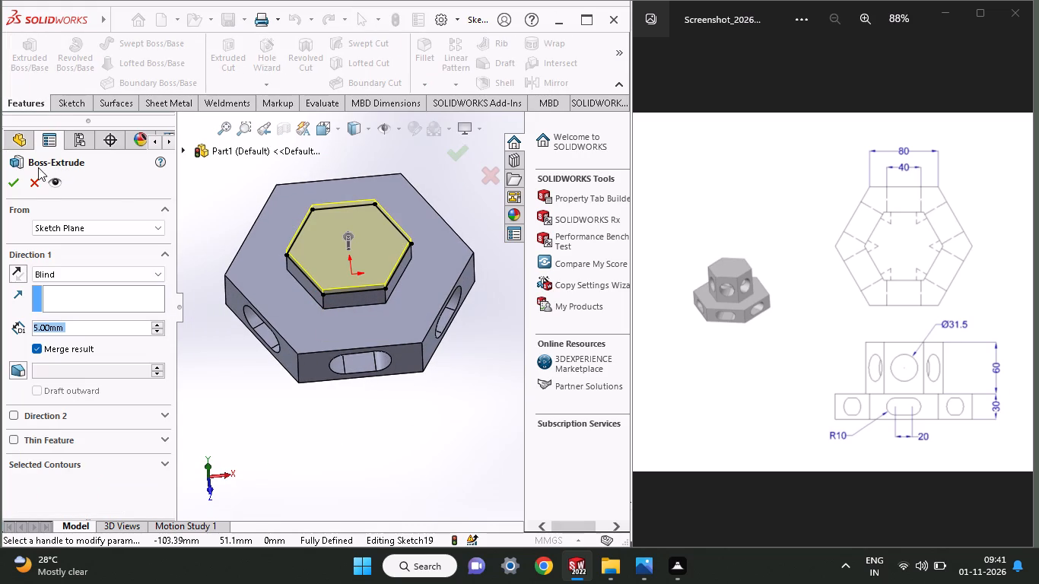
click(21, 176)
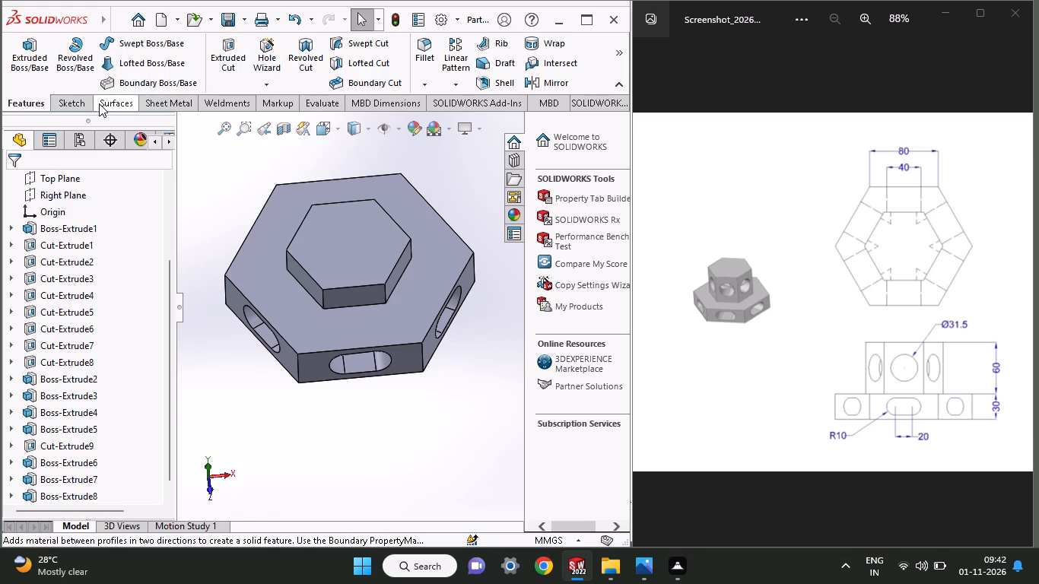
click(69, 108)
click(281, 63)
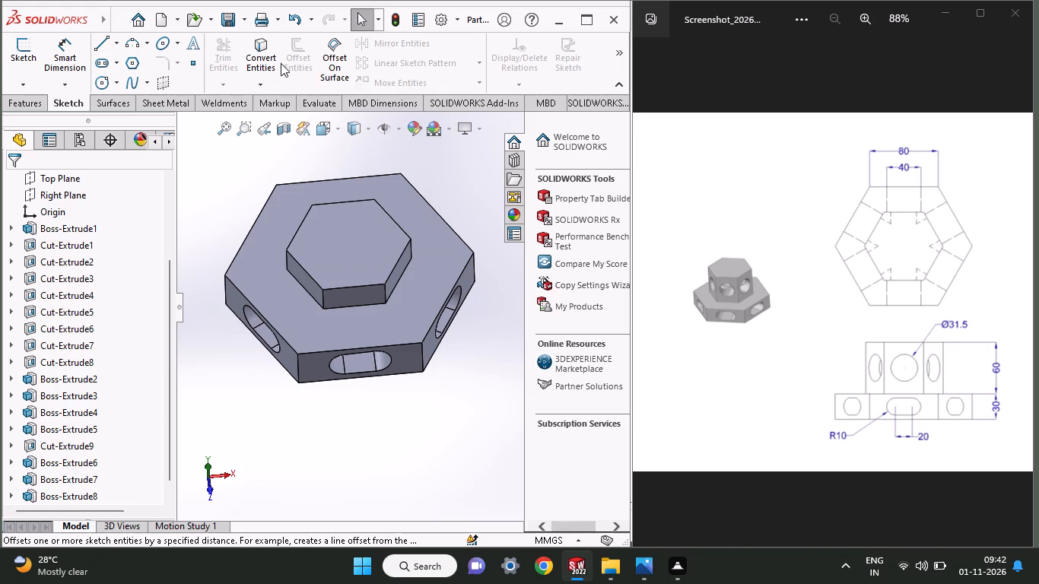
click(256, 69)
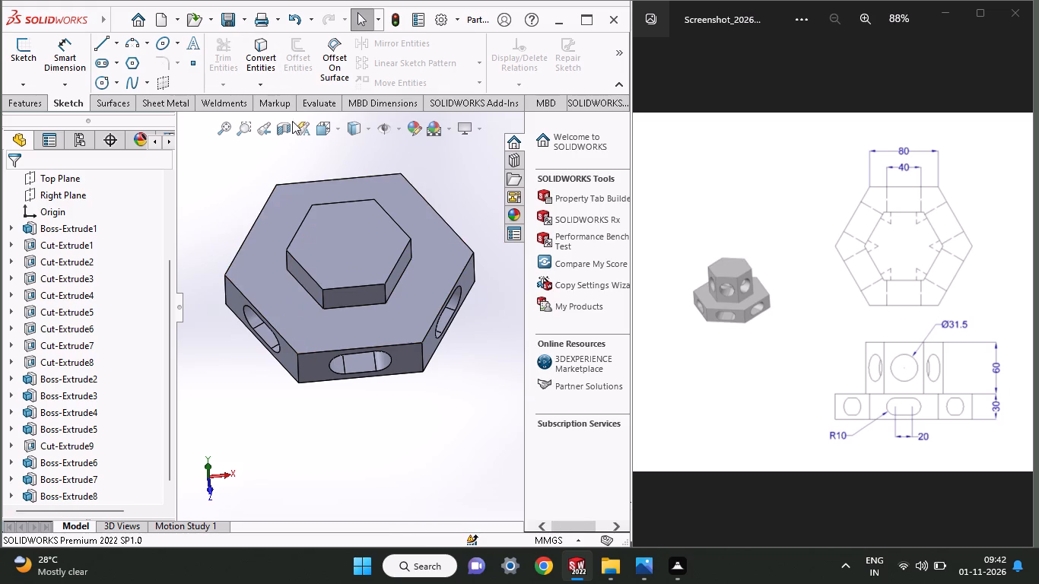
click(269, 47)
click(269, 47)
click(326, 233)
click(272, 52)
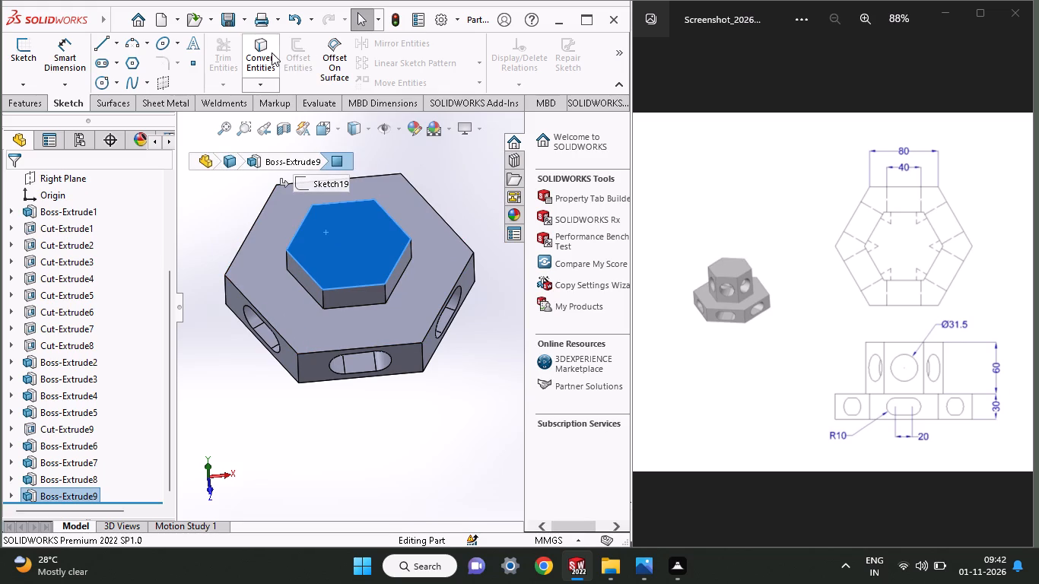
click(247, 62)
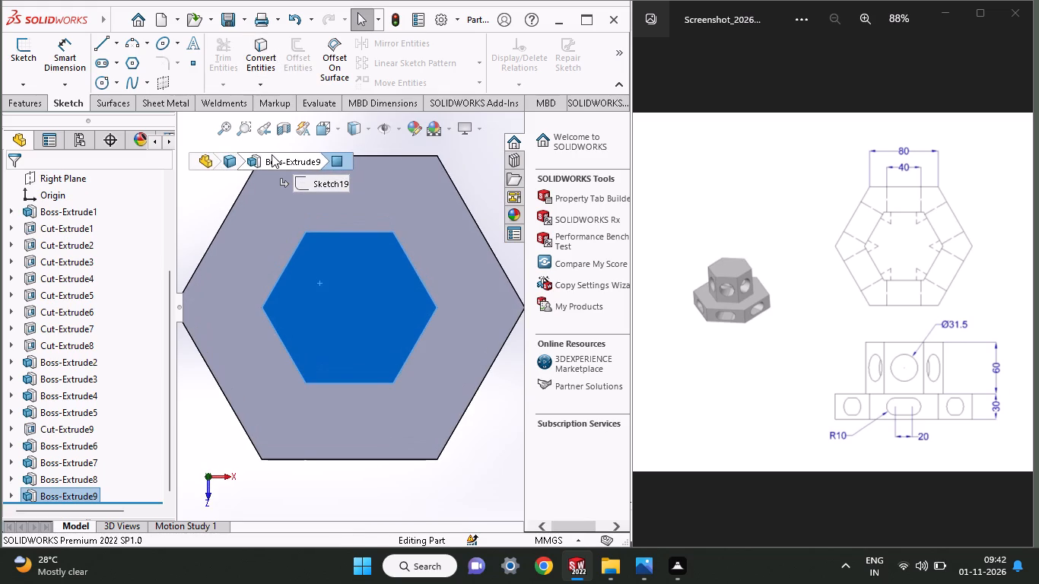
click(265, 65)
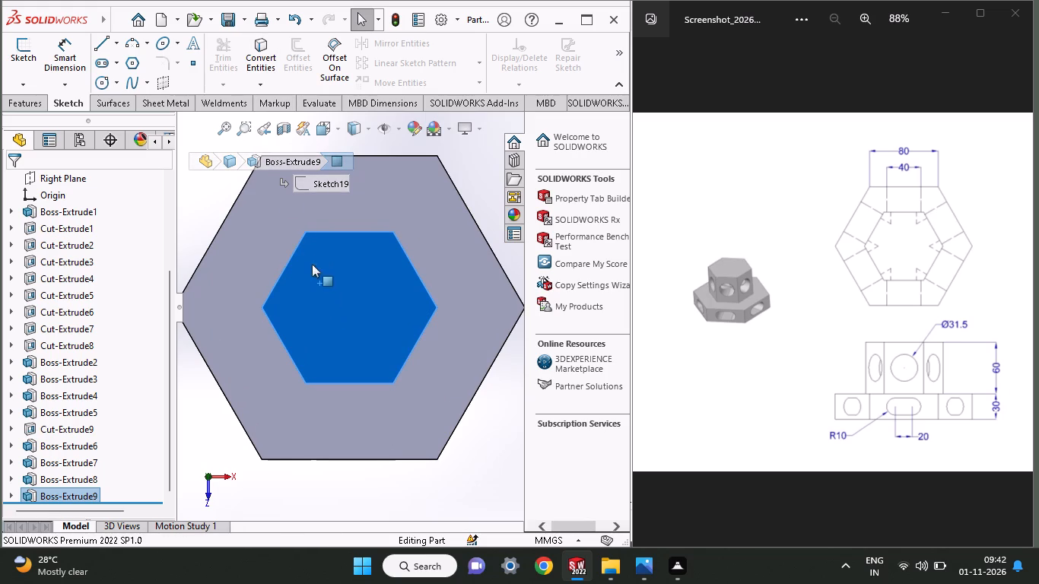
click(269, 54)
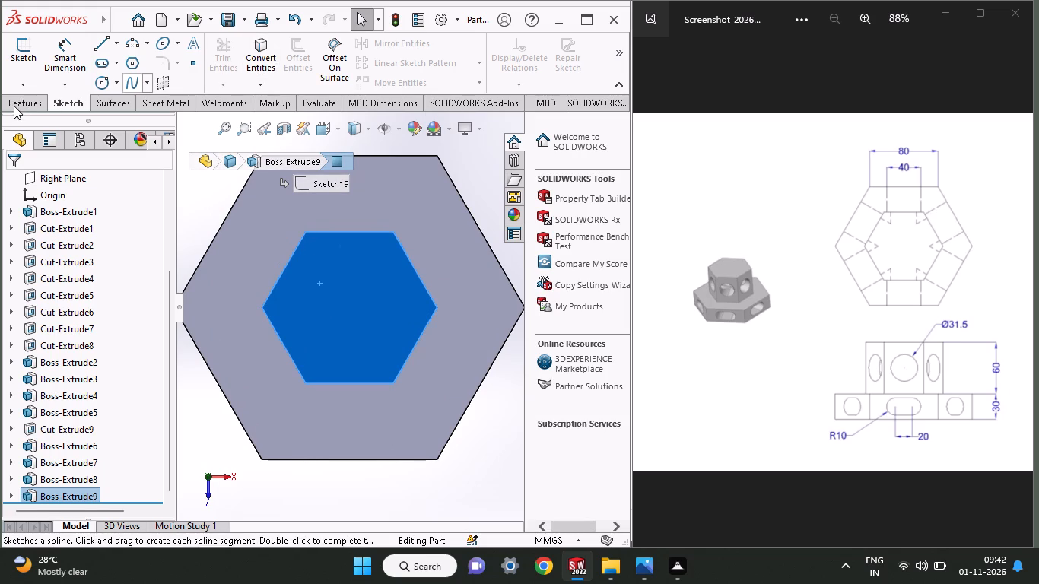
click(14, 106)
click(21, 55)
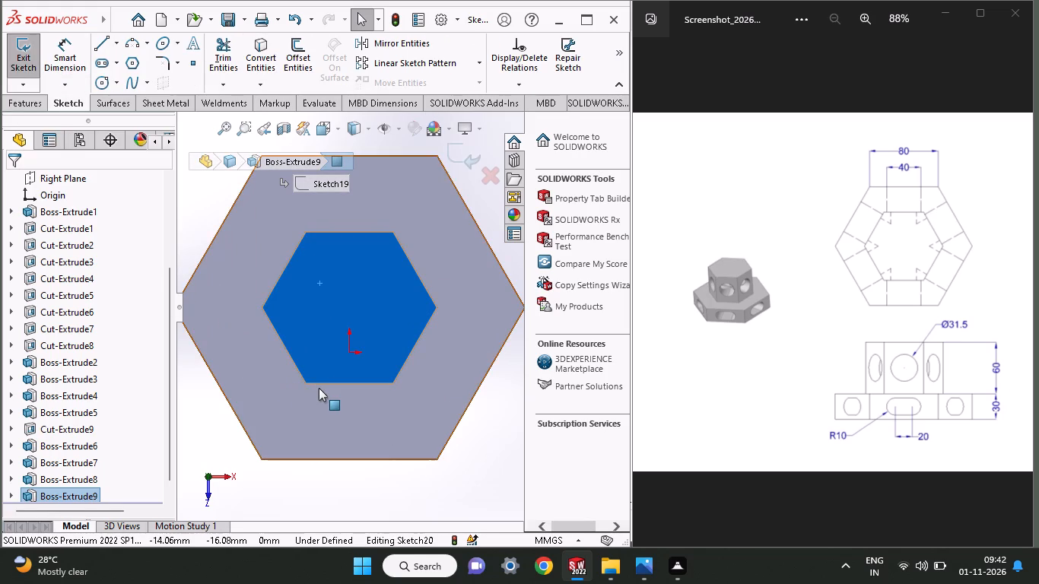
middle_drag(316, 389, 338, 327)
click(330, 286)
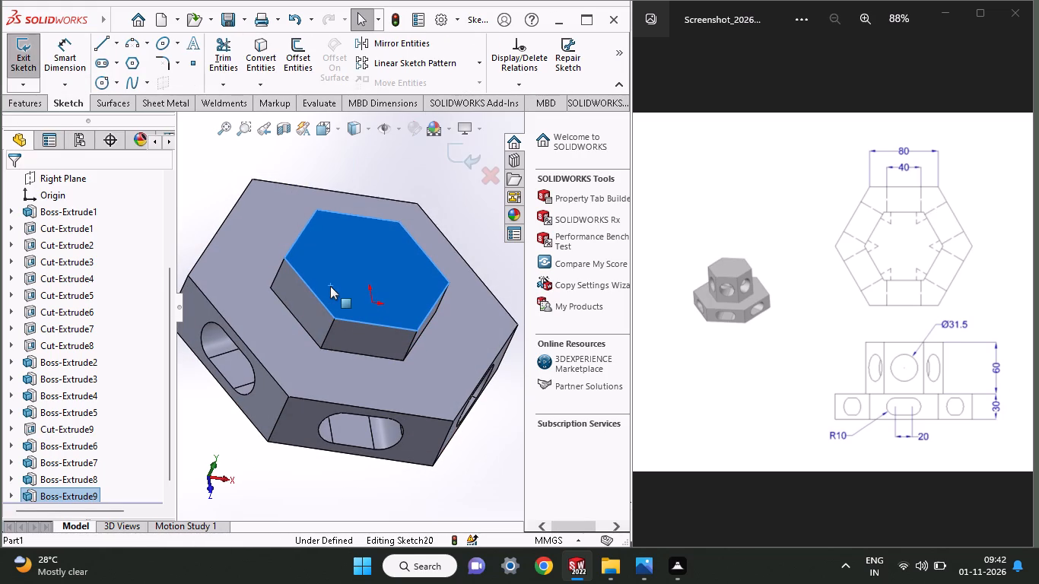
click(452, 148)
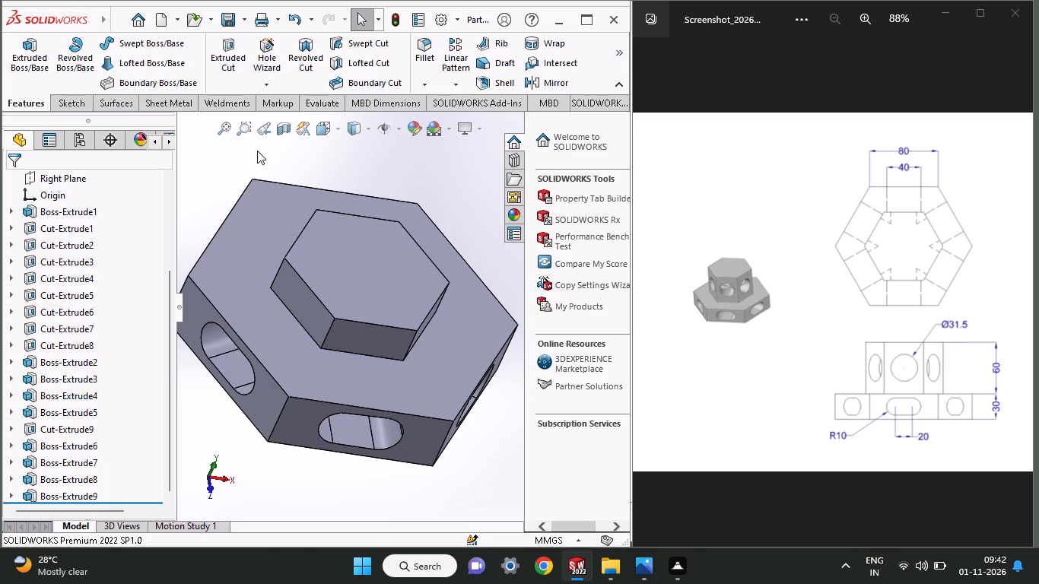
Sketch on the upper tier's top face, convert its hexagonal outline and extrude it as a merged Blind boss 5 mm deep.
click(357, 265)
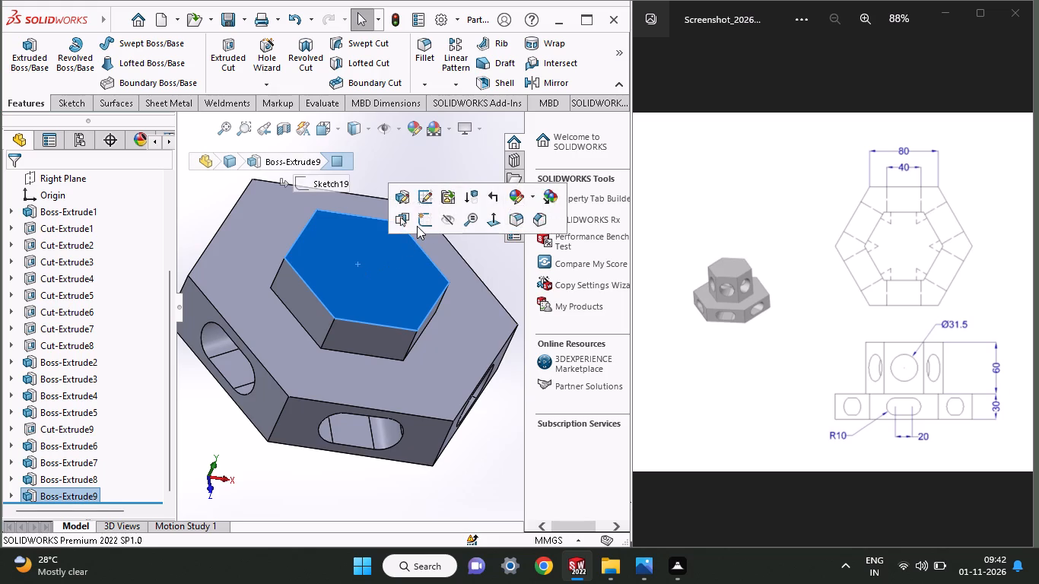
click(417, 226)
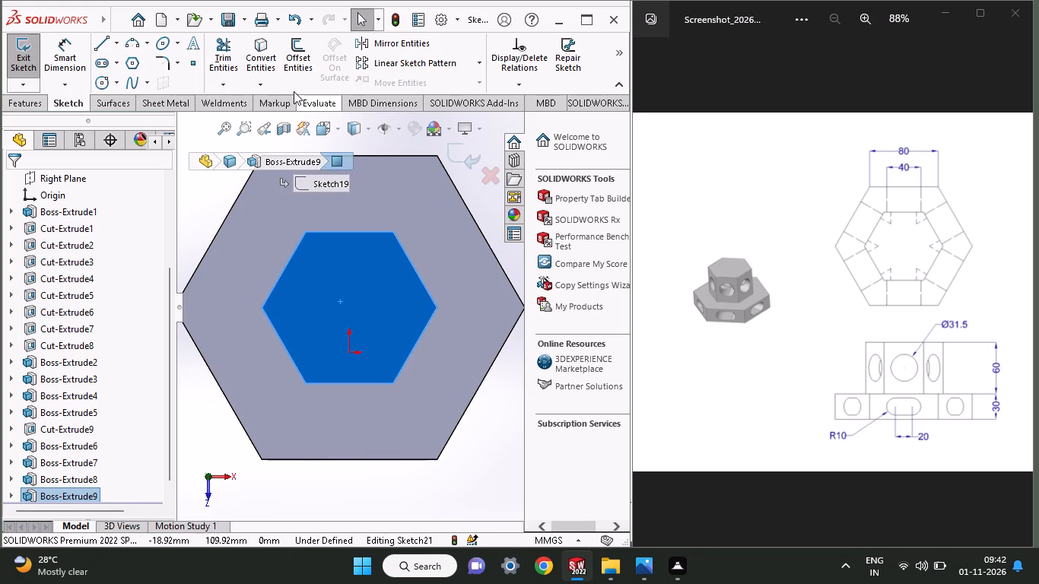
click(253, 61)
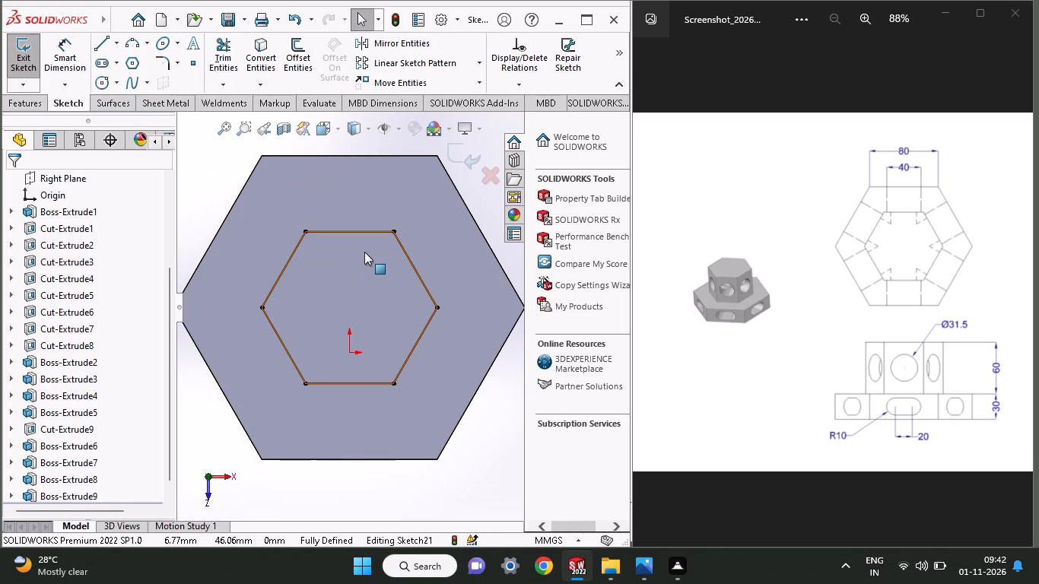
click(36, 104)
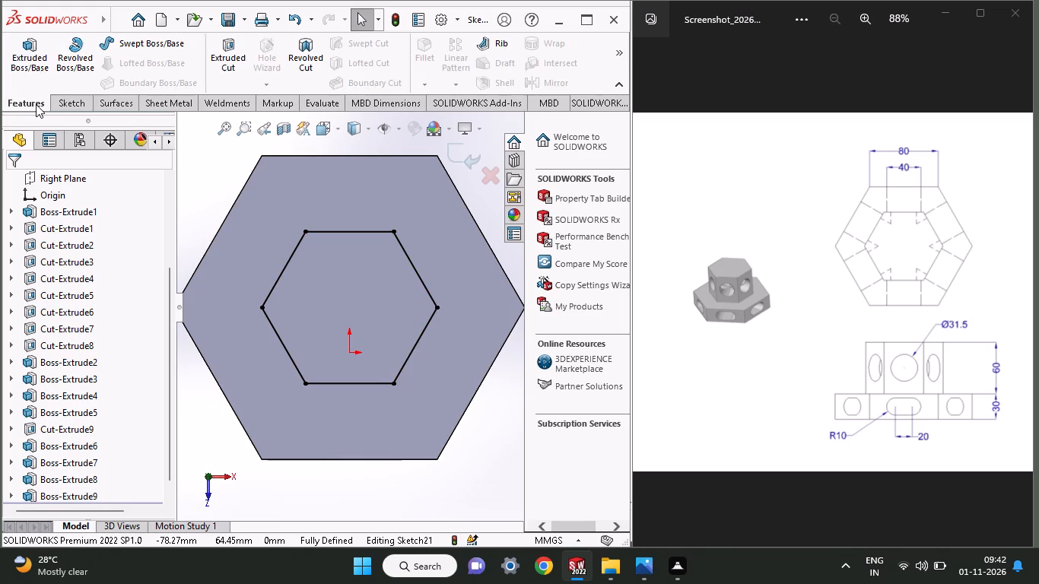
click(37, 59)
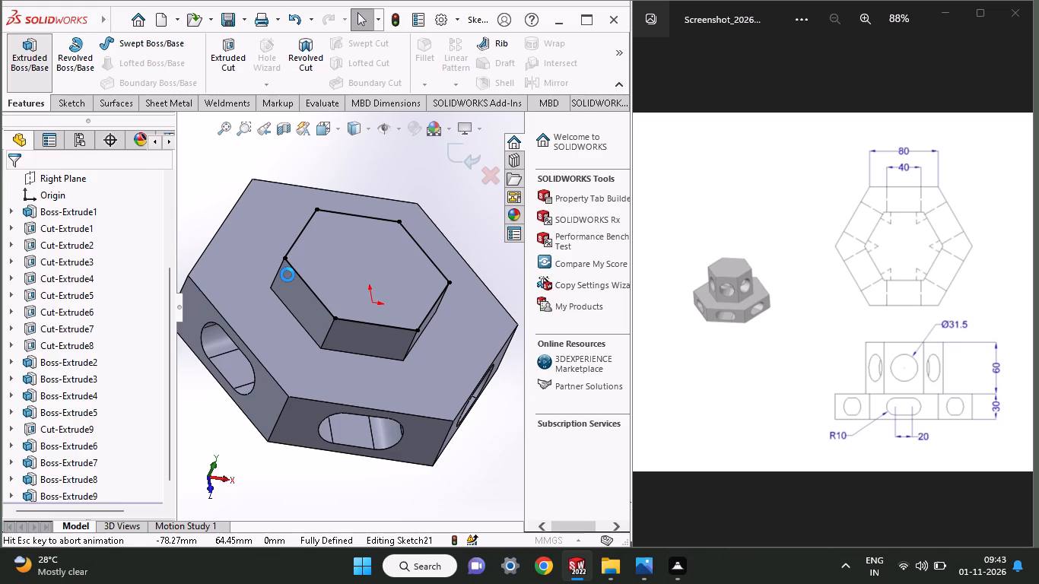
click(16, 181)
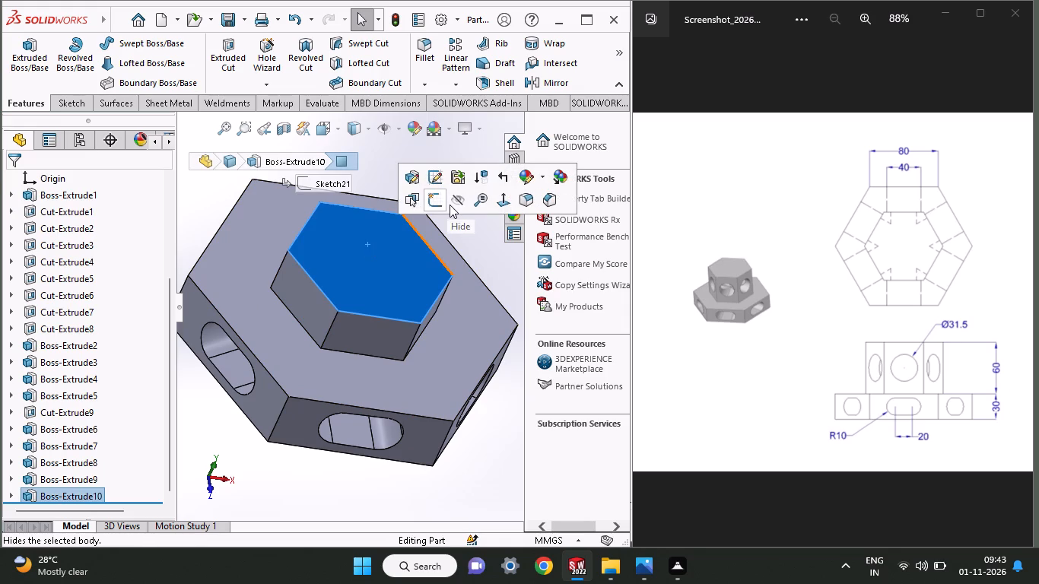
Raise the upper tier by another merged 5 mm Blind boss extruded from its top face outline, converted in a new sketch.
click(434, 203)
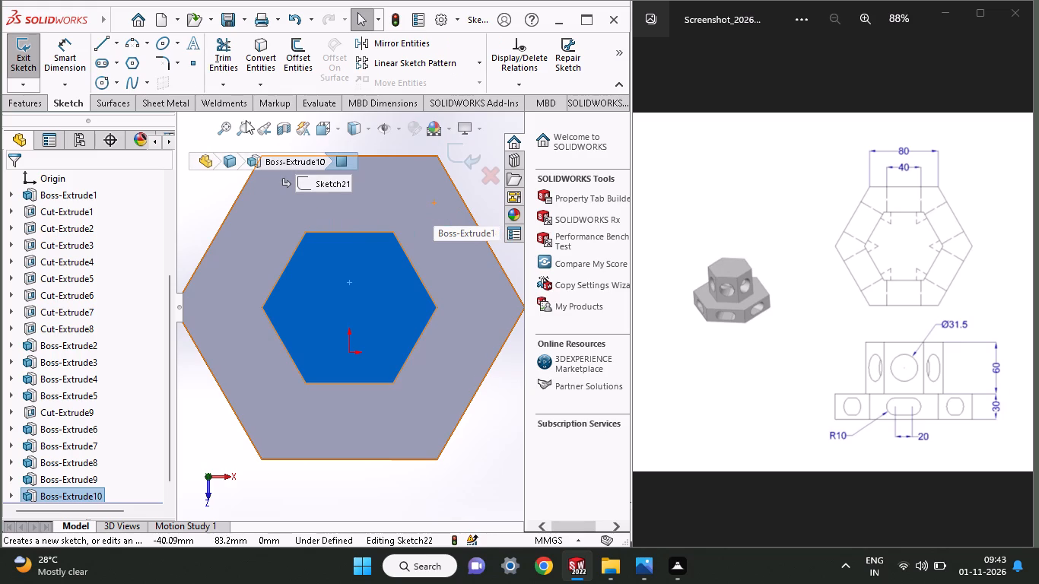
click(271, 64)
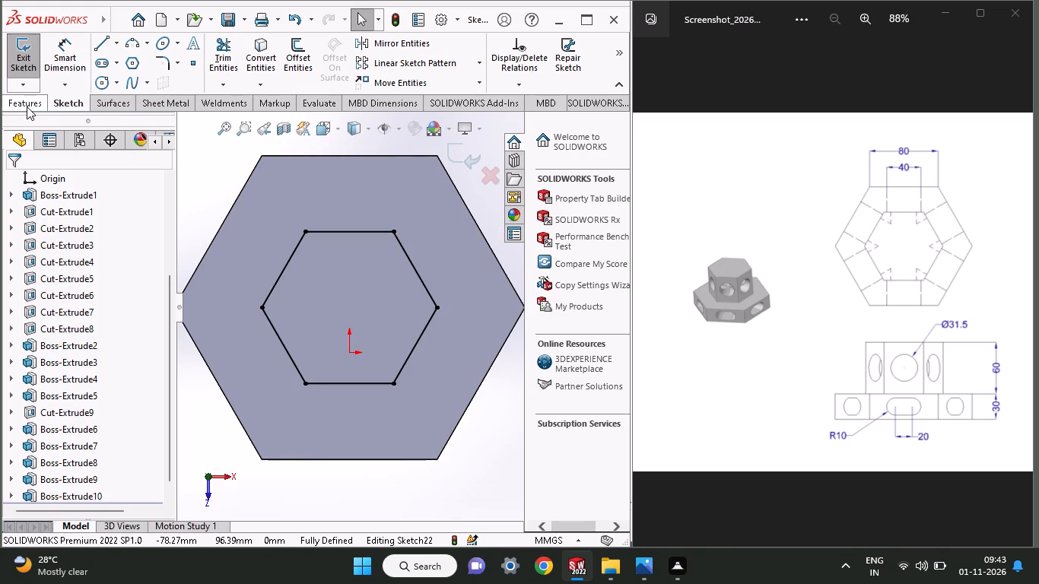
click(27, 106)
click(33, 75)
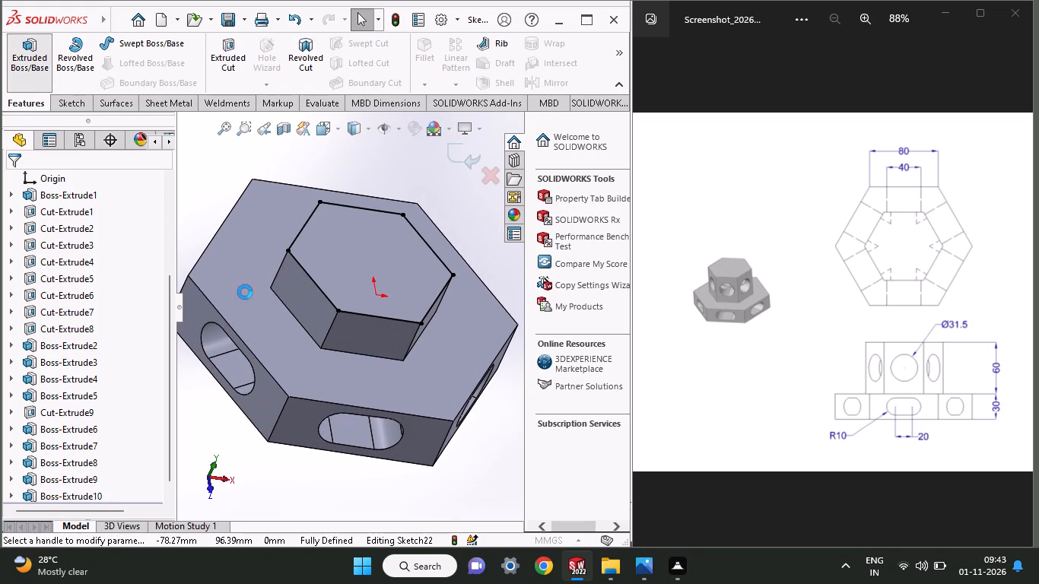
click(15, 182)
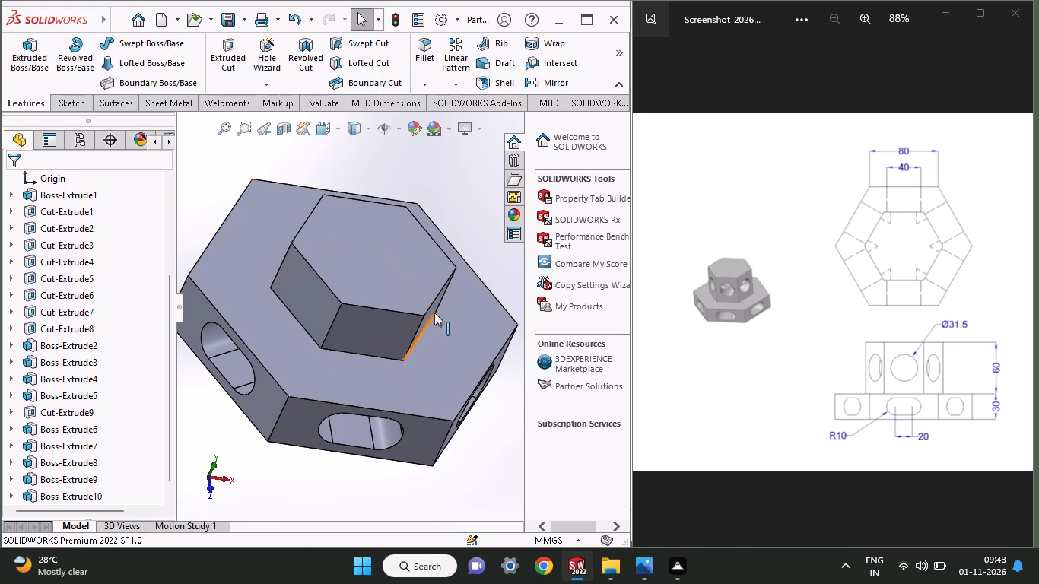
Start a sketch on the newly raised hexagonal top face, convert its outline and extrude it Blind 5 mm with the result merged.
click(382, 259)
click(442, 215)
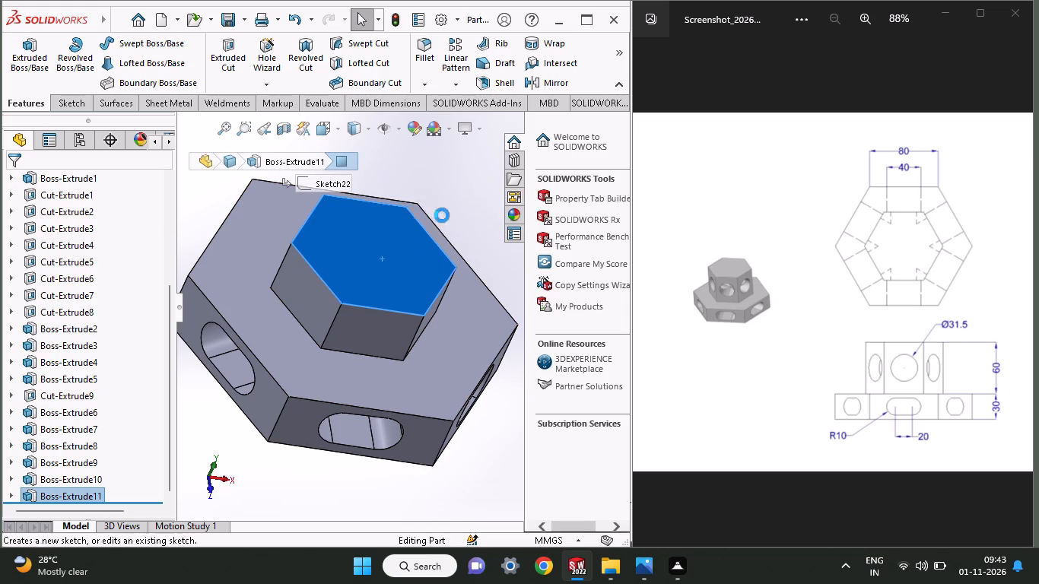
click(253, 62)
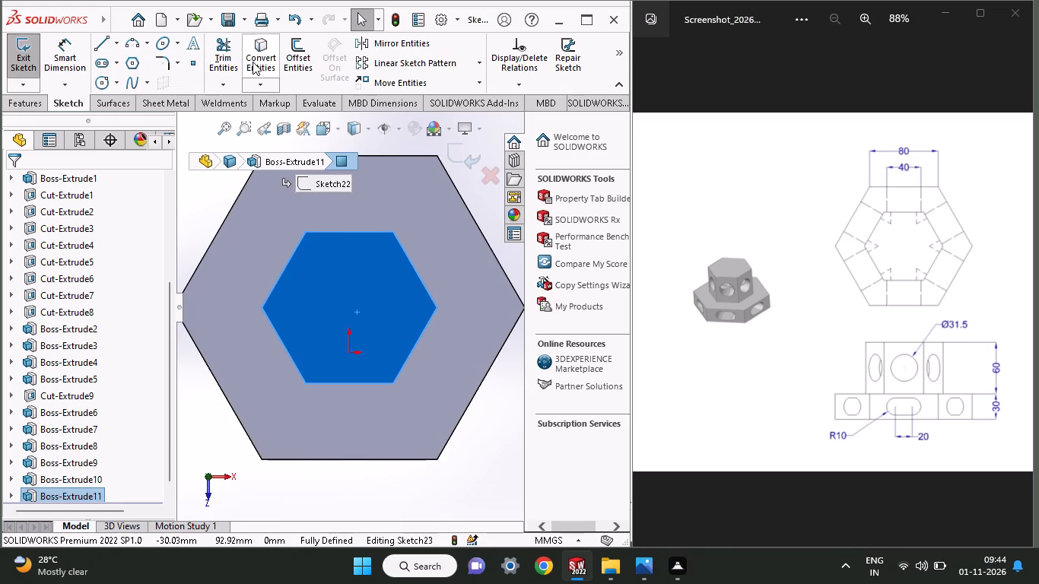
click(15, 103)
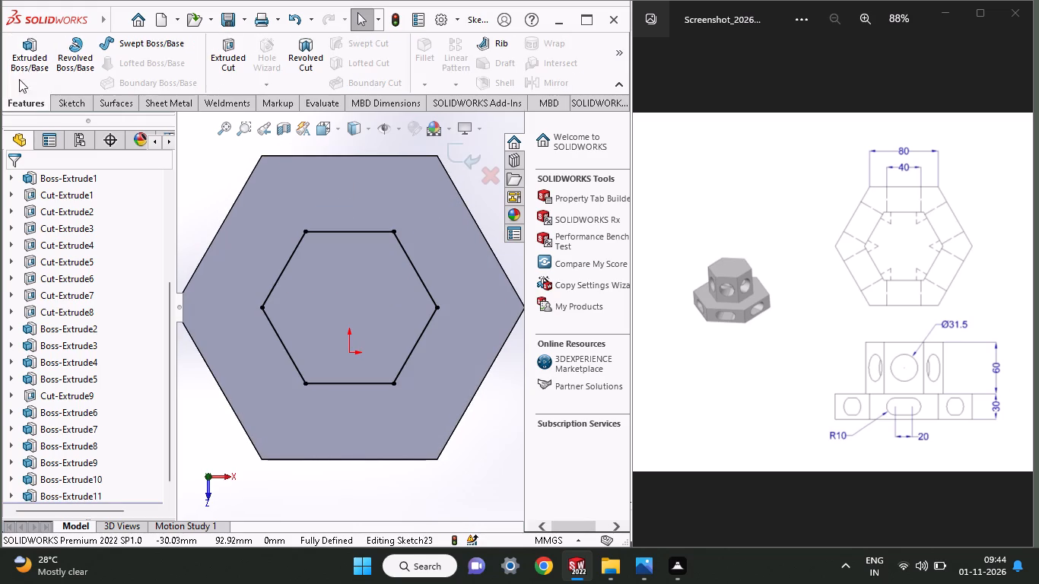
click(24, 63)
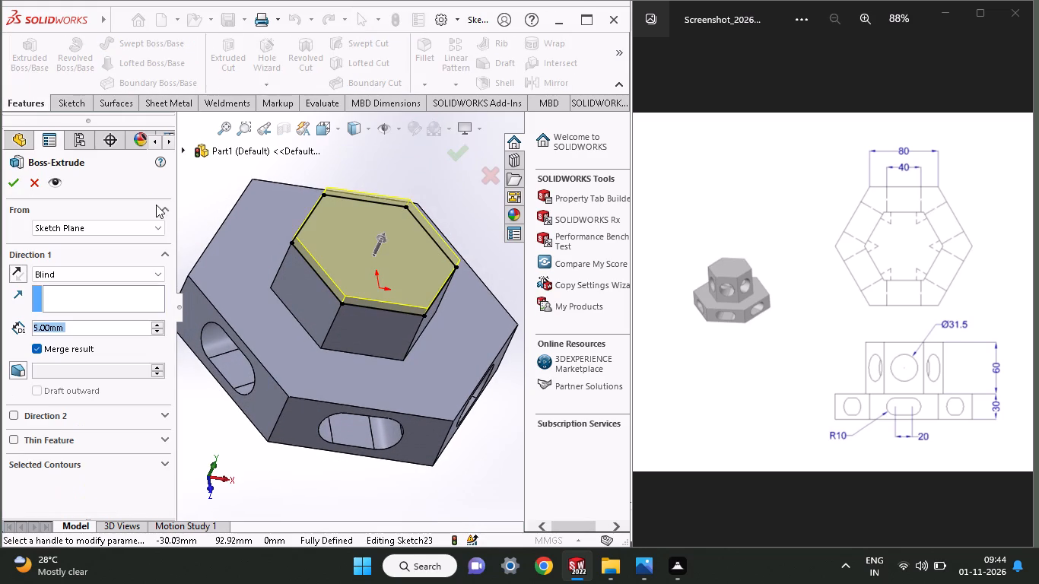
click(11, 183)
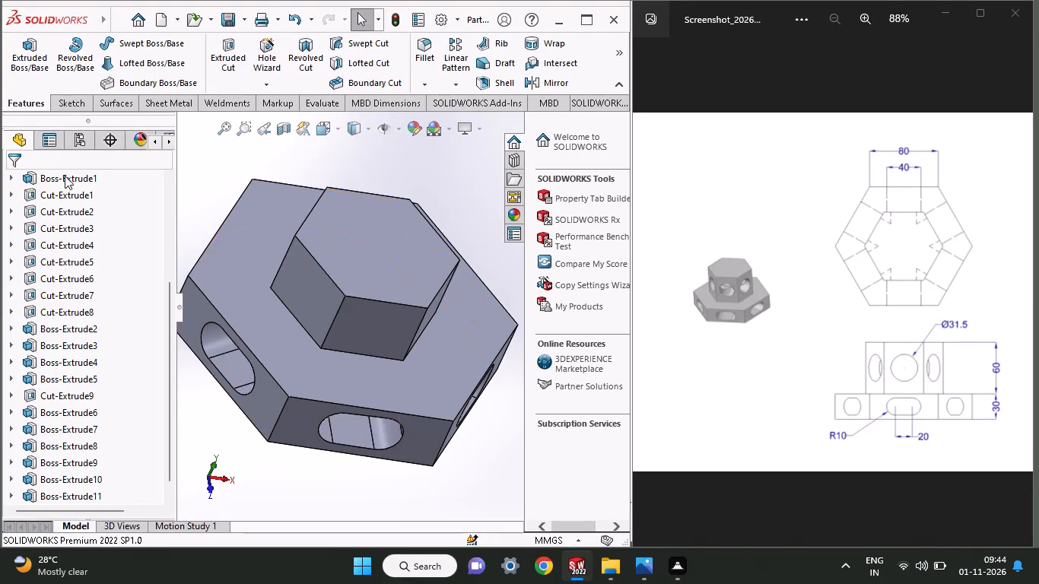
Stack one more 5 mm Blind boss on the upper tier from its converted top face outline, merging the result.
click(385, 254)
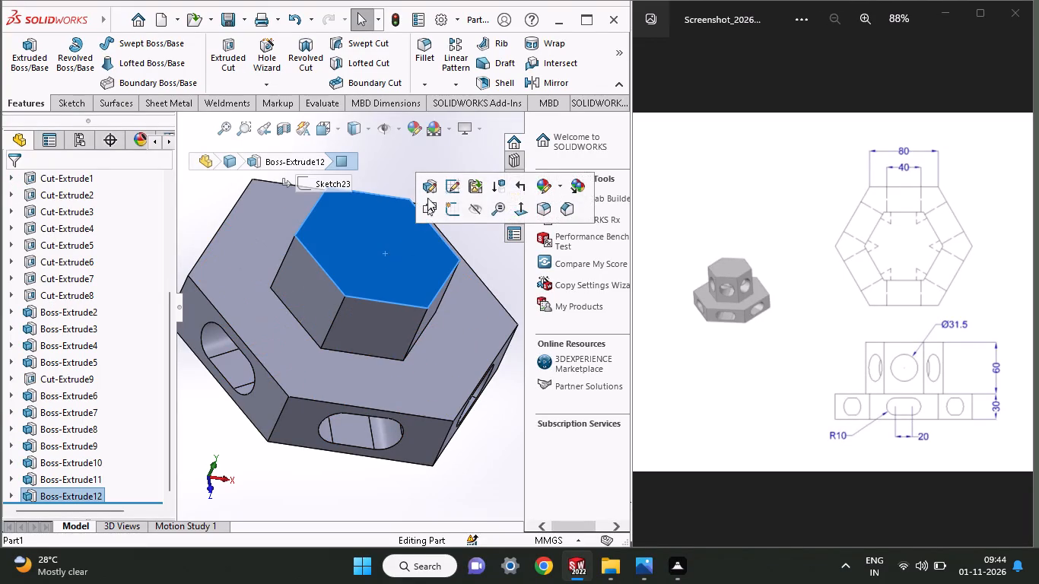
click(451, 207)
click(262, 66)
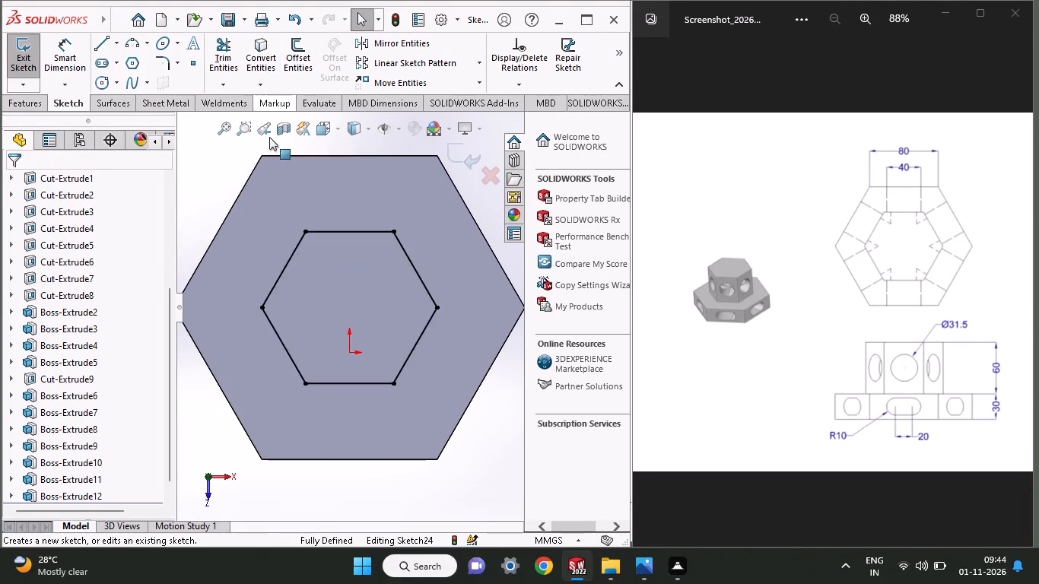
click(34, 101)
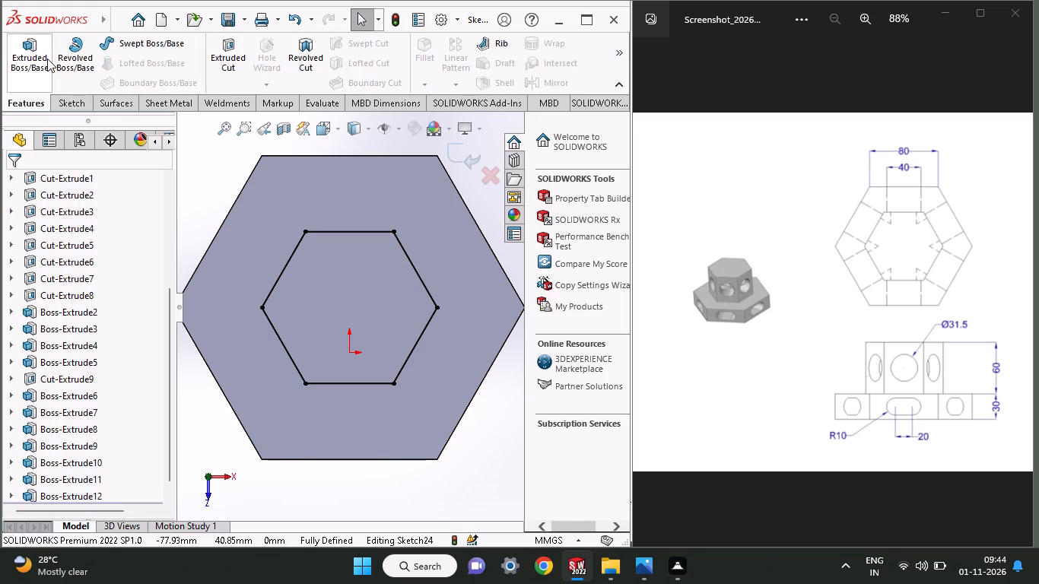
click(47, 59)
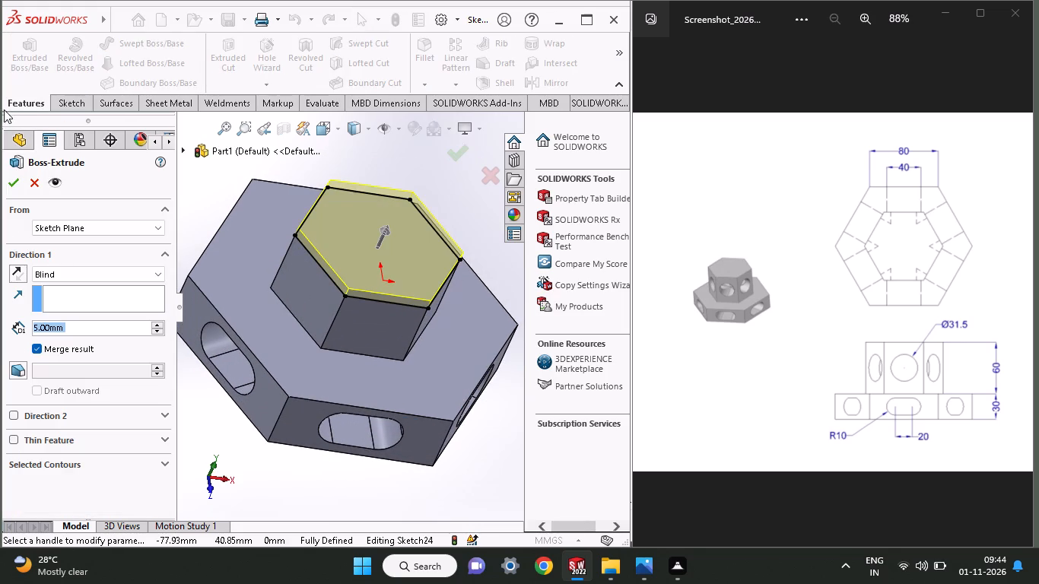
click(11, 179)
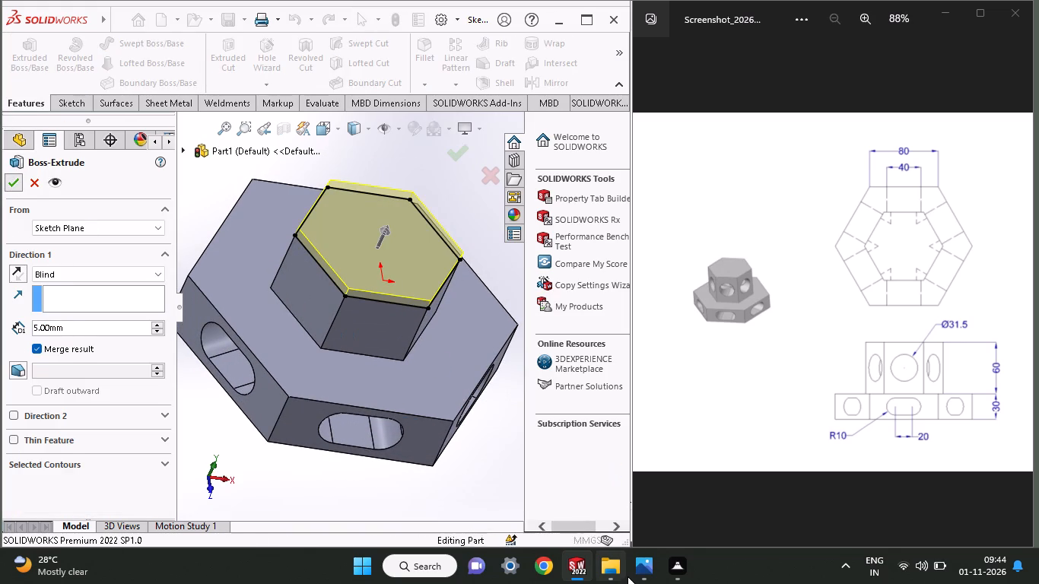
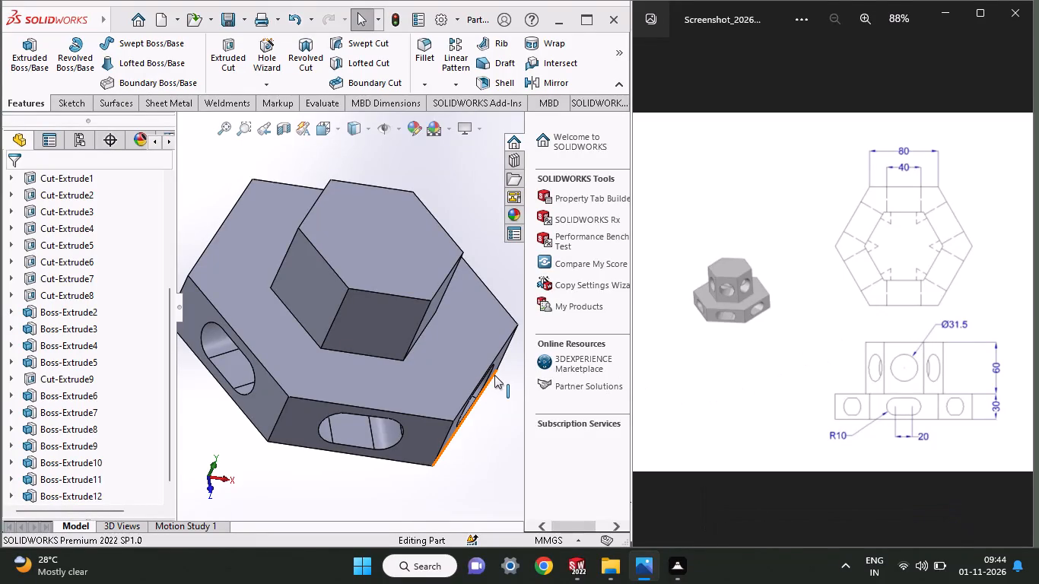
Sketch on the upper tier's top face, convert its hexagonal outline and extrude it as a merged Blind boss 5 mm deep.
click(379, 260)
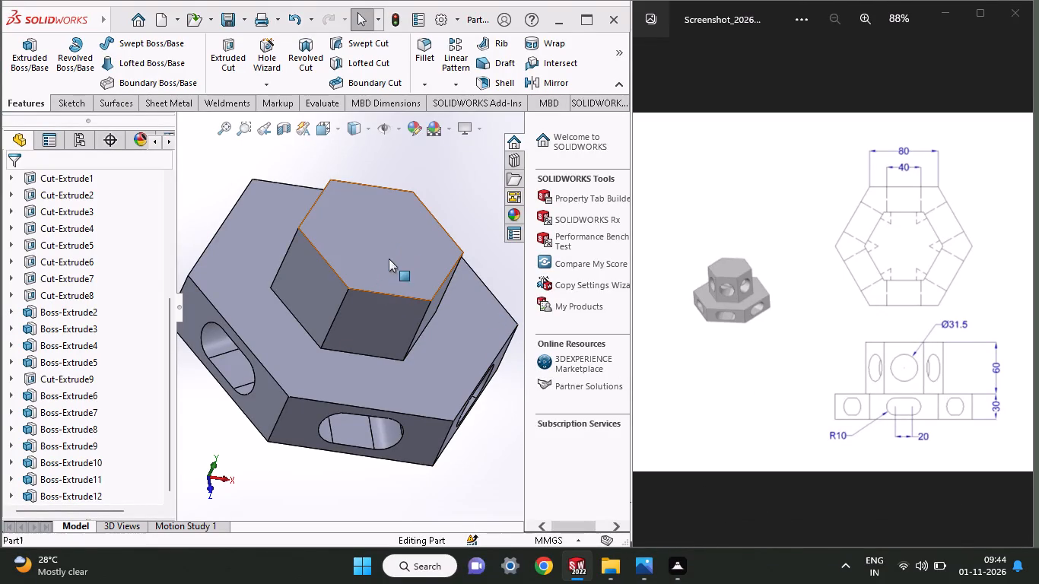
click(453, 220)
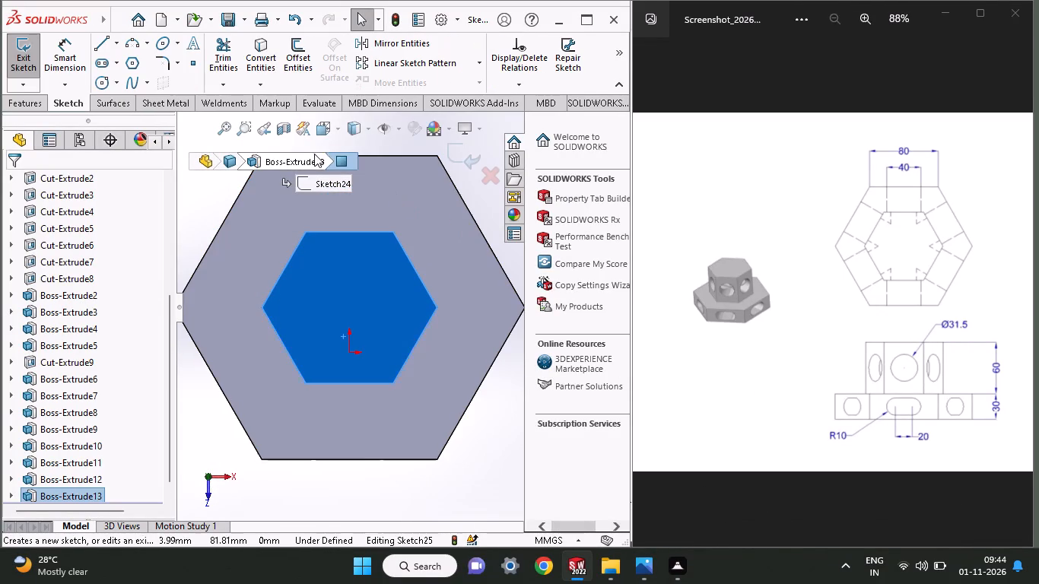
click(262, 41)
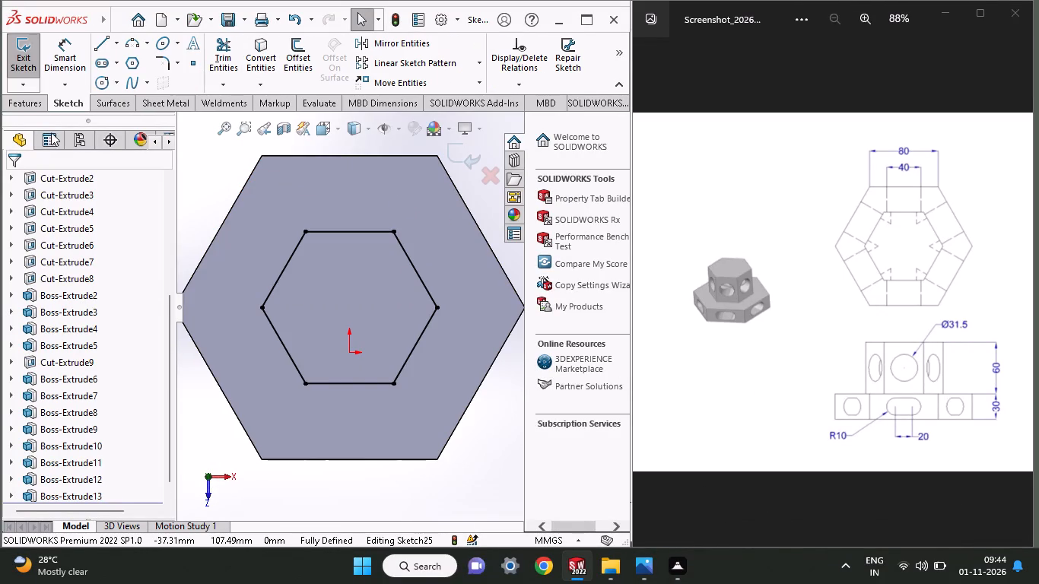
click(31, 103)
click(40, 62)
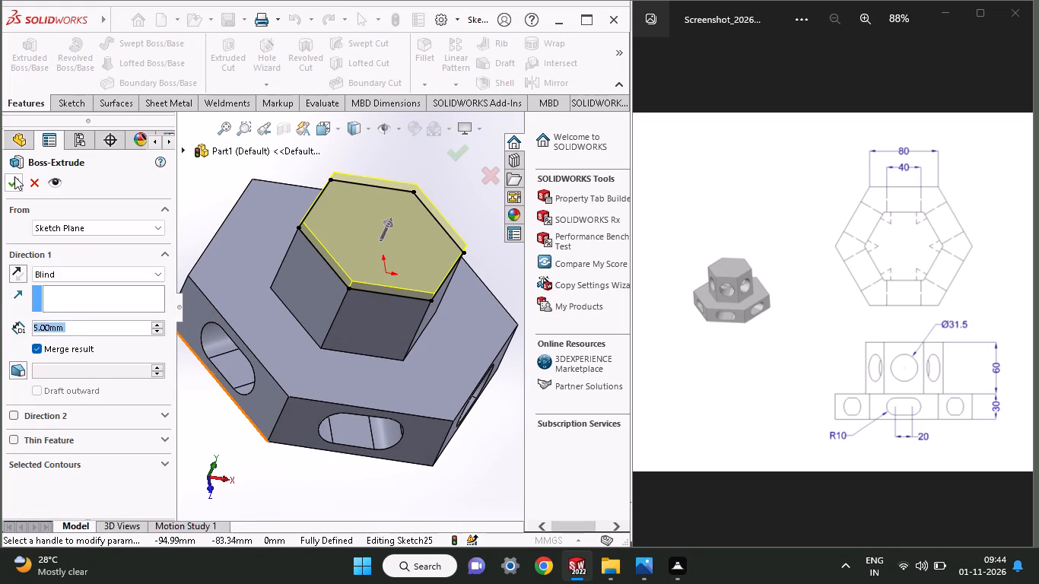
click(14, 176)
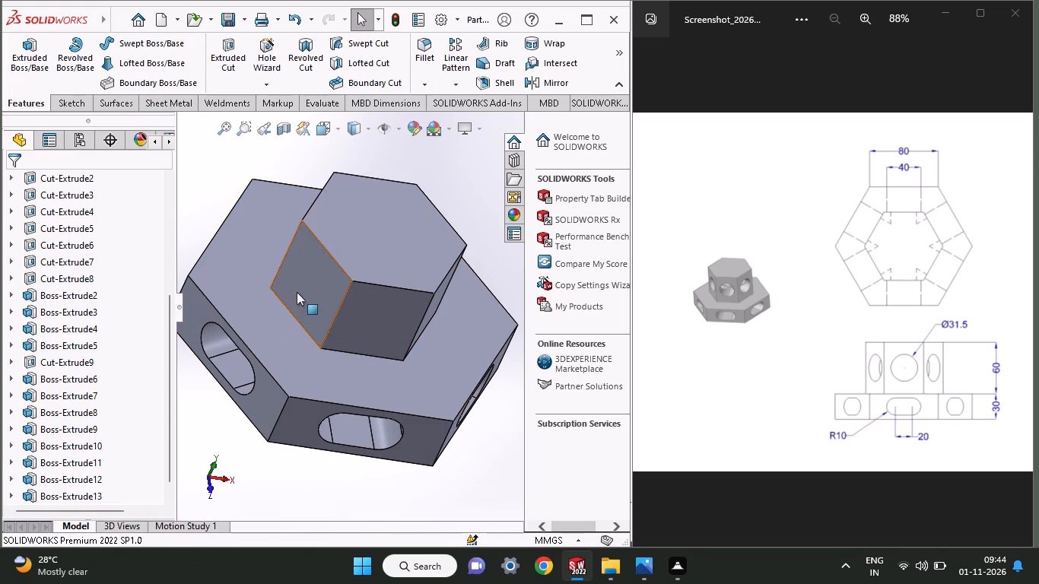
Check the upper tier's height with a temporary vertical line in a sketch on its side face, discarding the line and leaving the sketch.
click(297, 292)
click(372, 255)
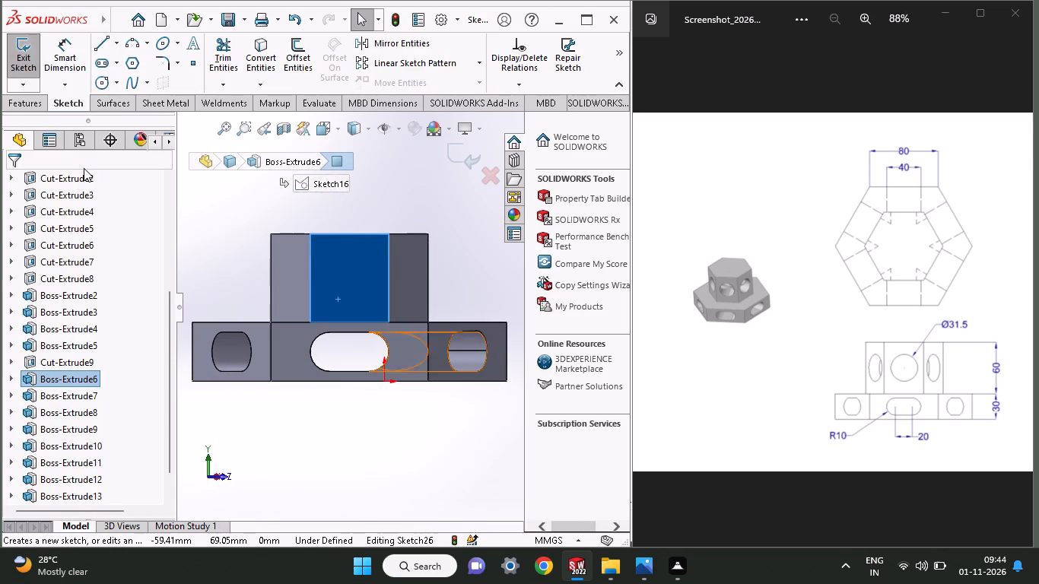
click(103, 47)
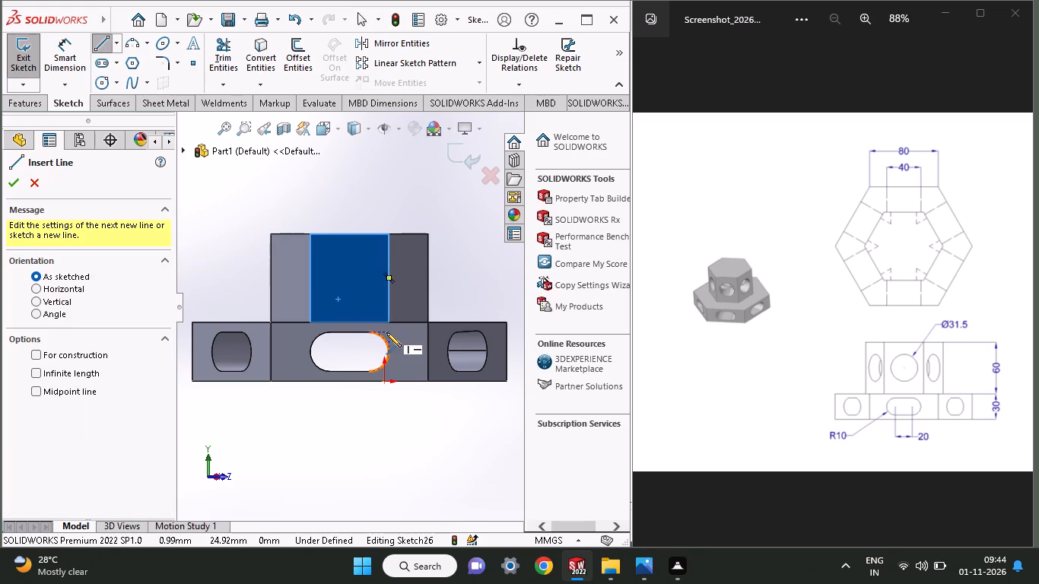
click(388, 322)
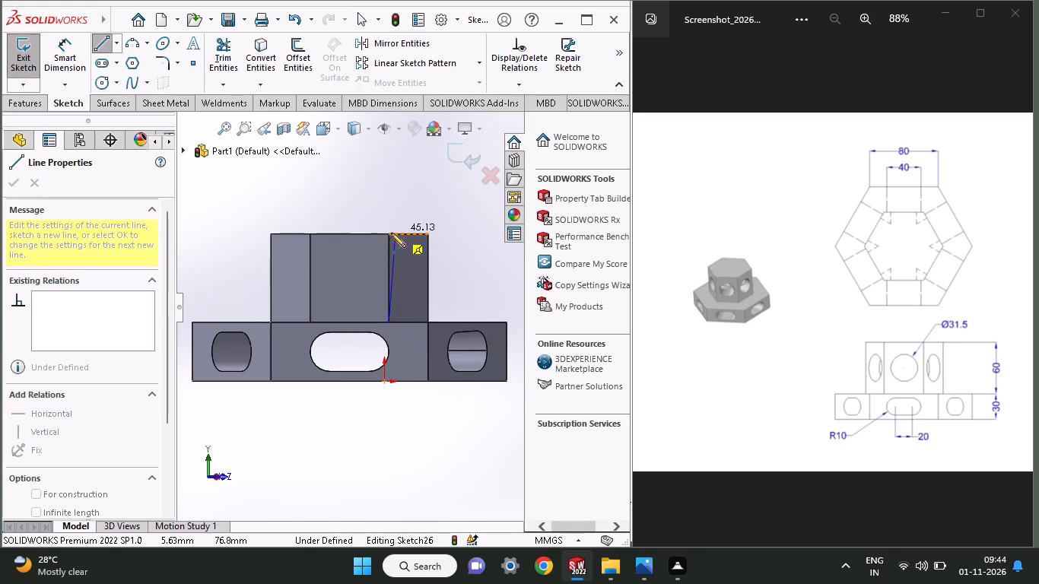
right_click(392, 200)
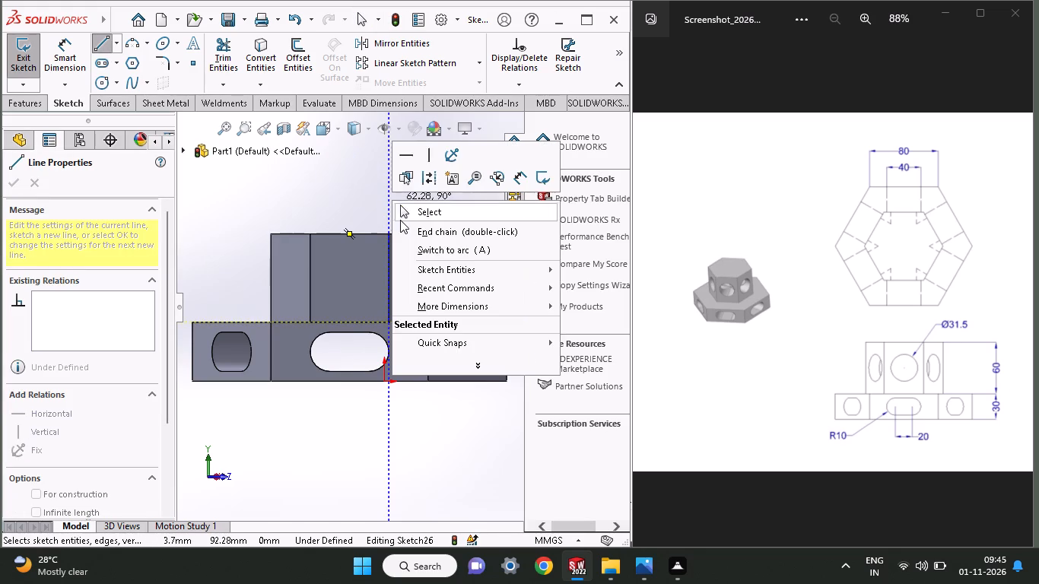
click(403, 209)
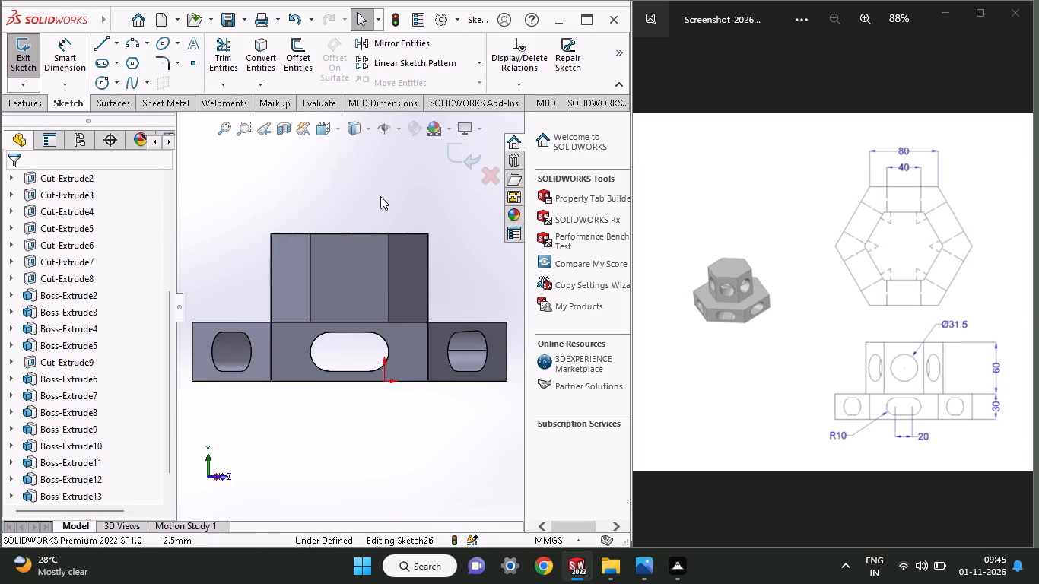
middle_drag(381, 196, 387, 248)
click(387, 248)
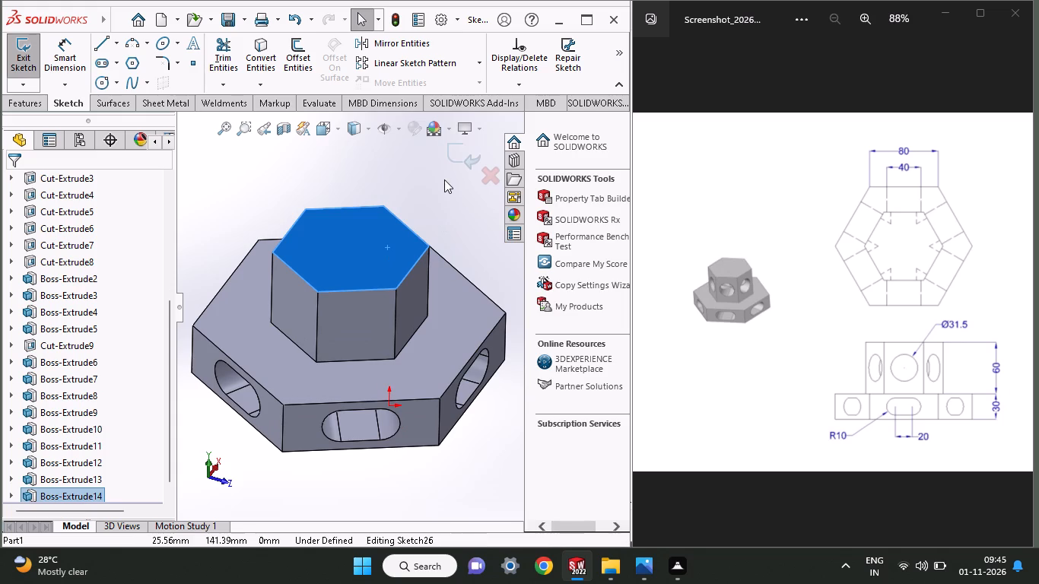
click(454, 160)
Raise the upper tier by another 5 mm Blind boss extruded from its converted top face outline, merging the result.
click(295, 252)
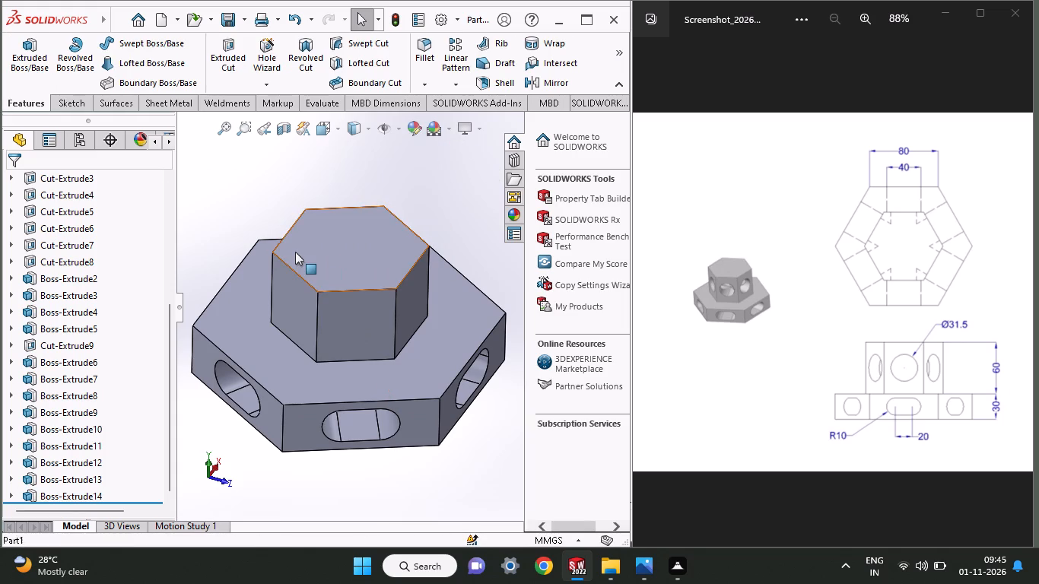
click(368, 202)
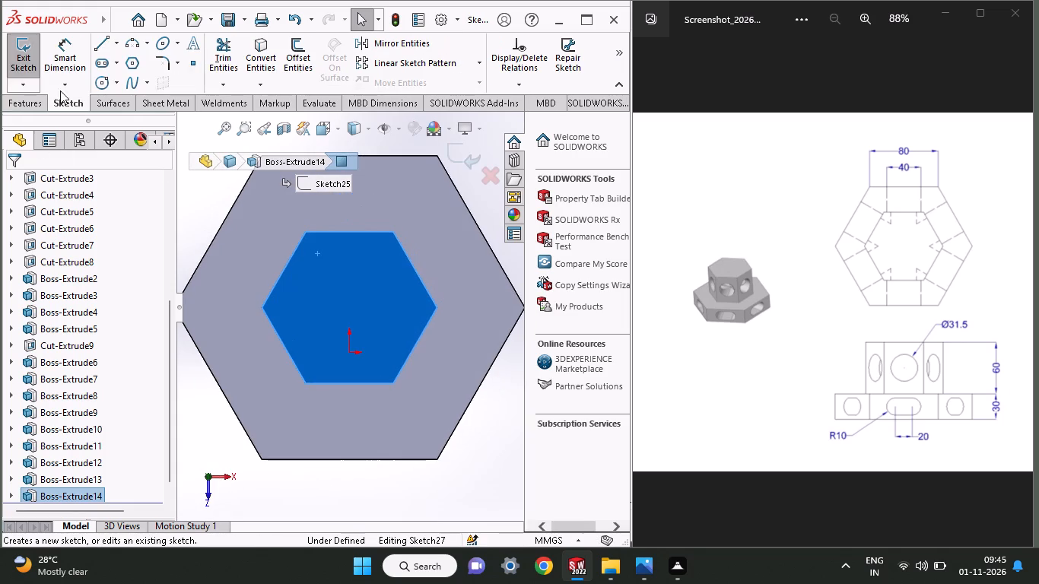
click(269, 65)
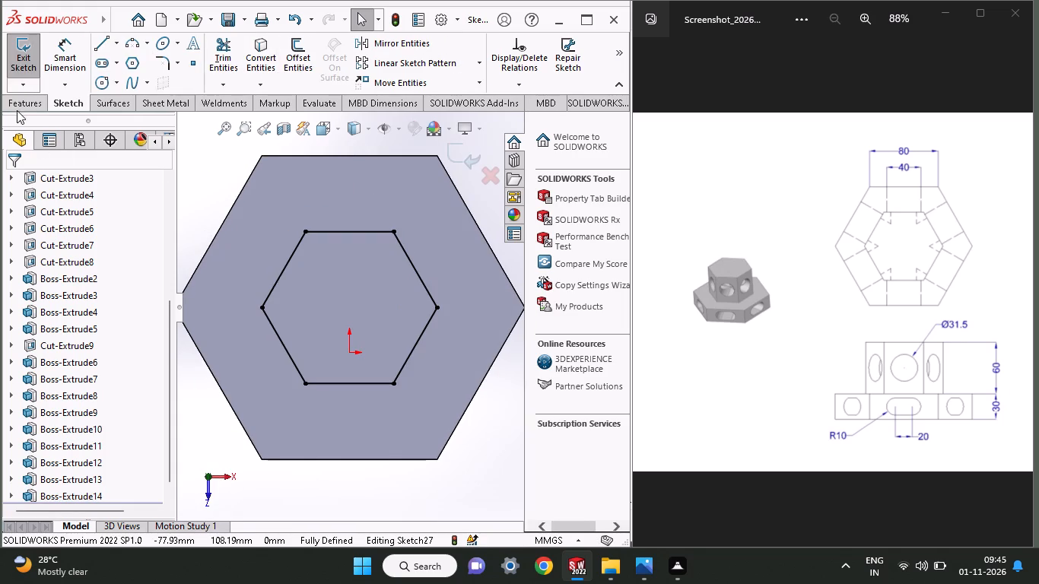
click(17, 107)
click(14, 78)
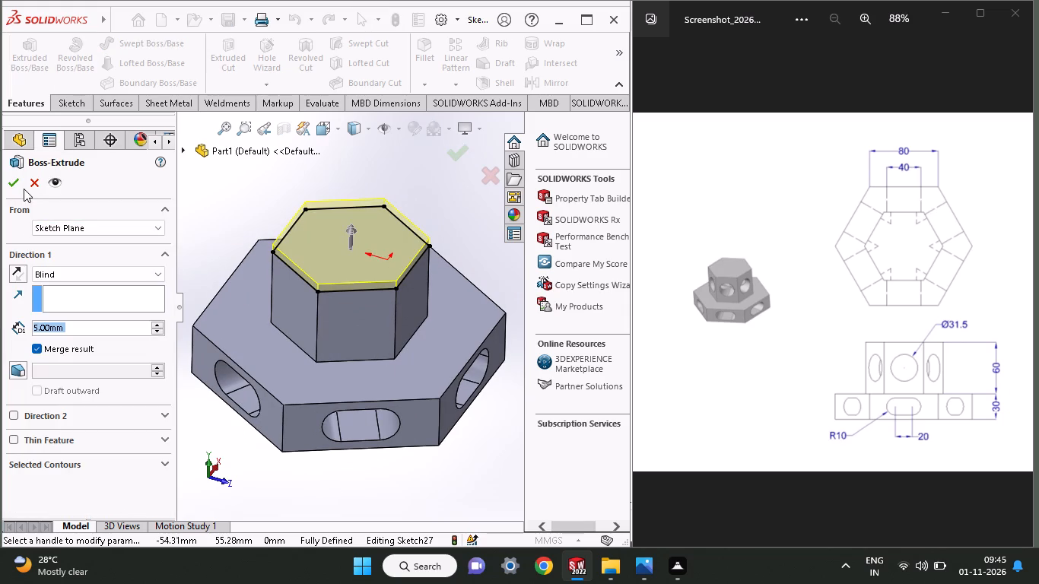
click(14, 176)
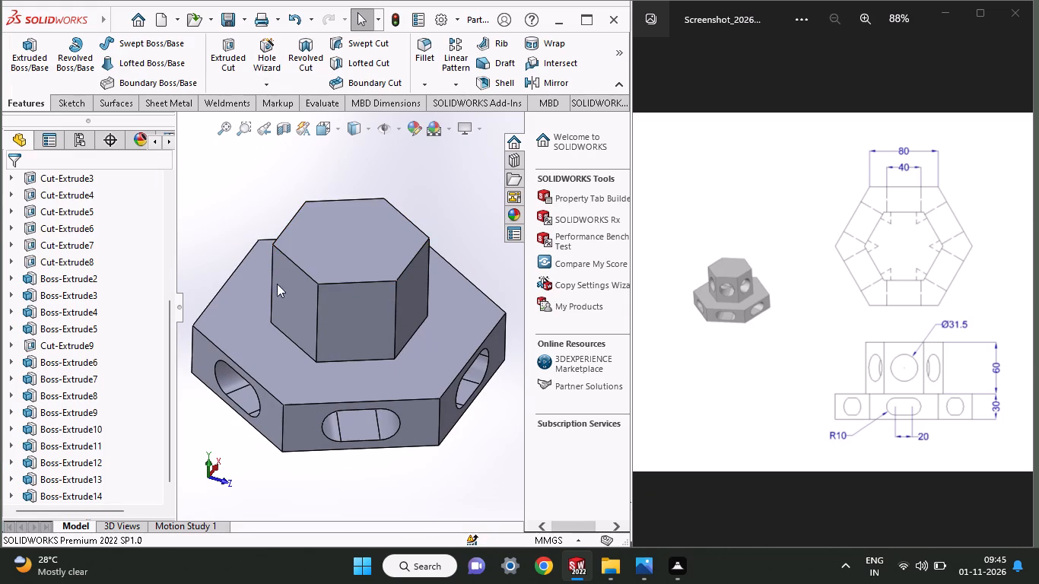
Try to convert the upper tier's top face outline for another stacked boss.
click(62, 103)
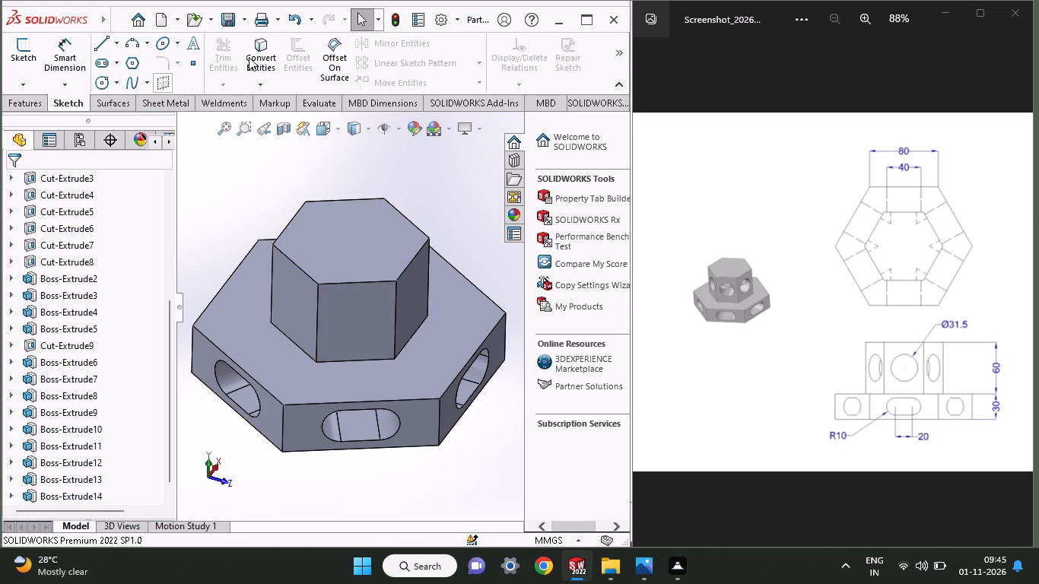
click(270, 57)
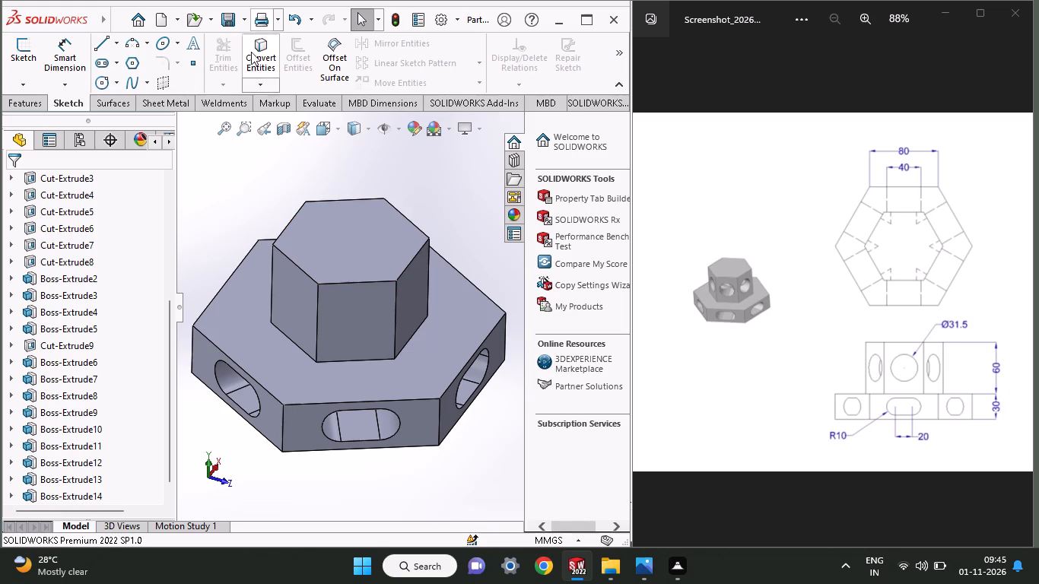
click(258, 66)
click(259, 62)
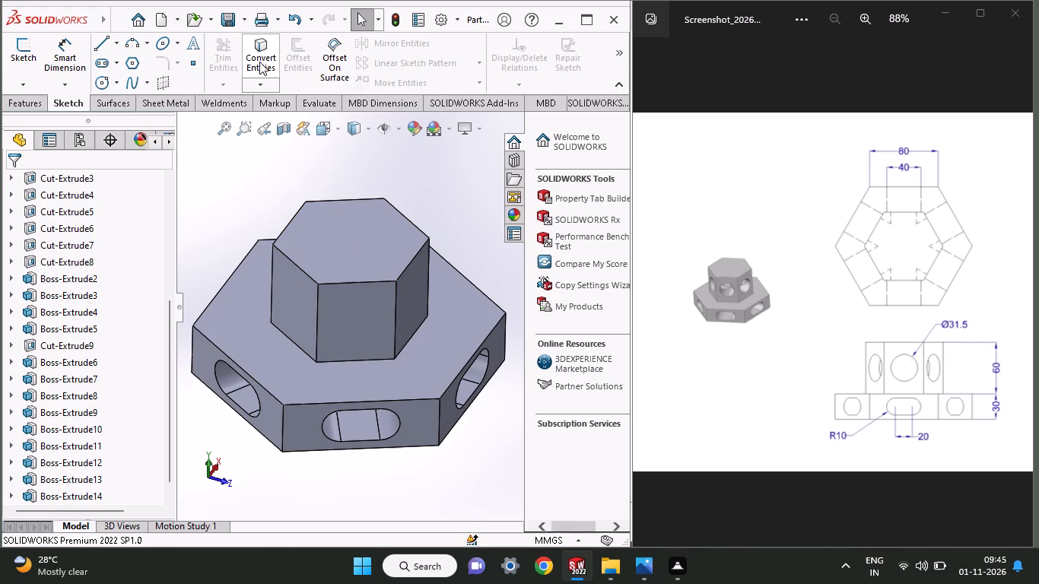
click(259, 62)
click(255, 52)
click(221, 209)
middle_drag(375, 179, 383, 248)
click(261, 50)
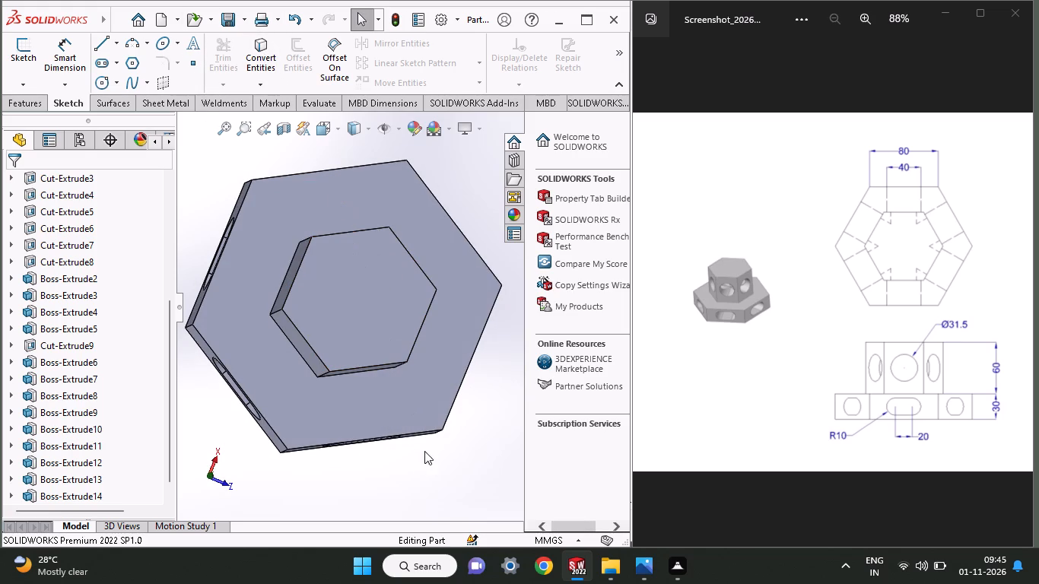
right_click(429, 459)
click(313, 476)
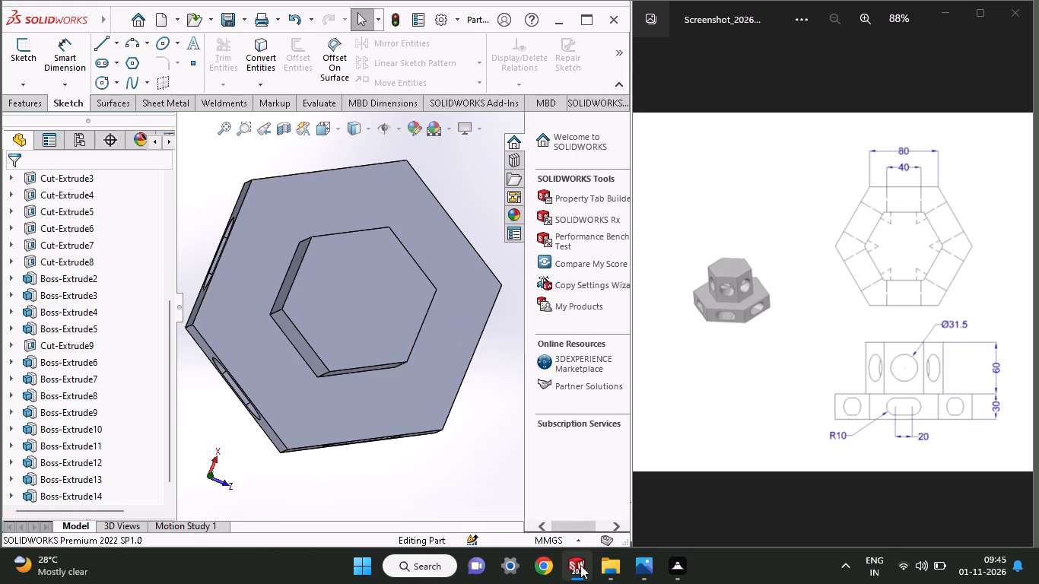
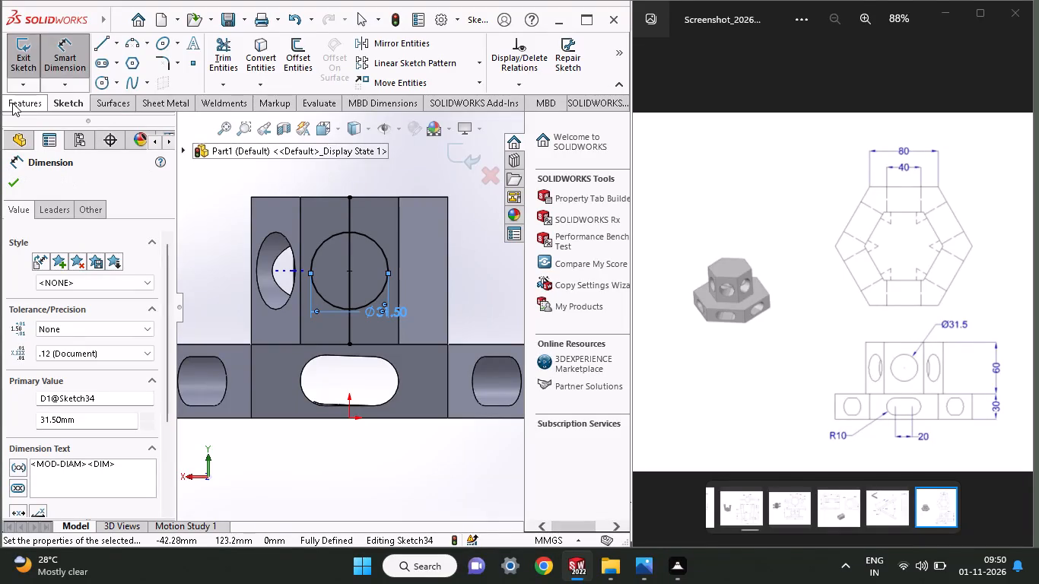
Cut both halves of the 31.5 mm circle 15 mm deep, Blind, into the upper tier's side face with Extruded Cut.
click(12, 103)
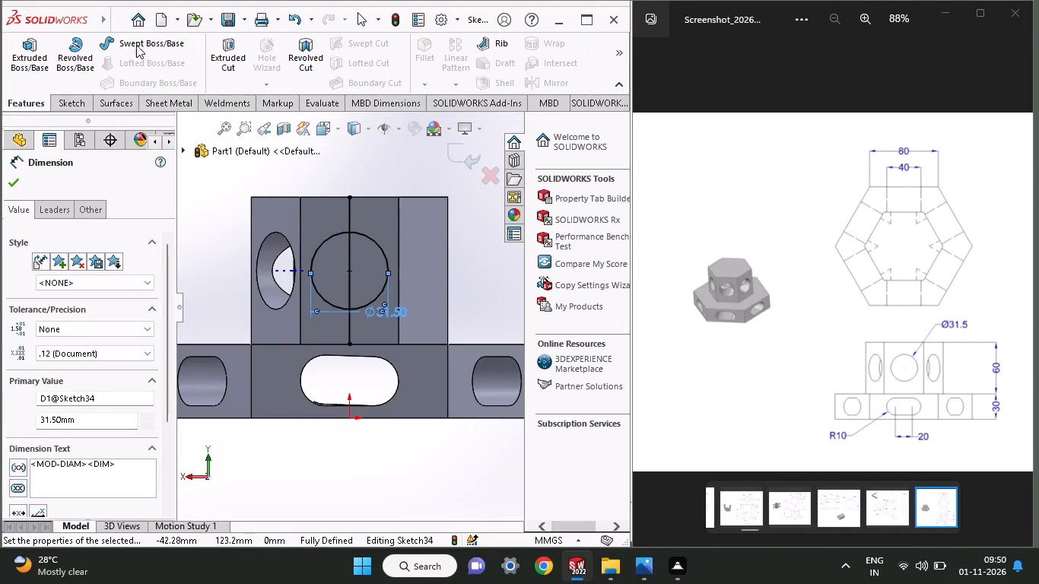
click(234, 59)
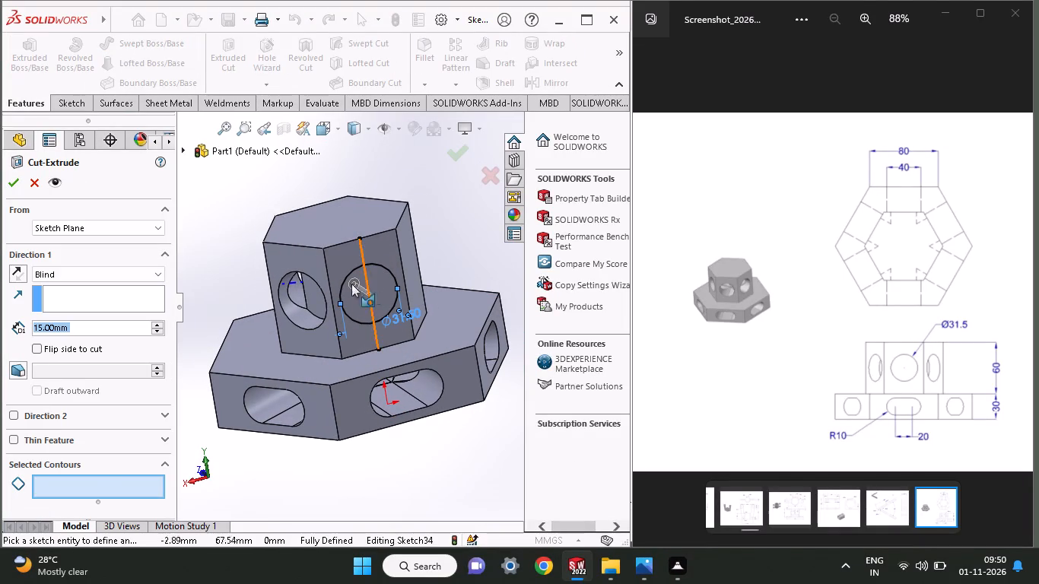
click(353, 306)
click(387, 300)
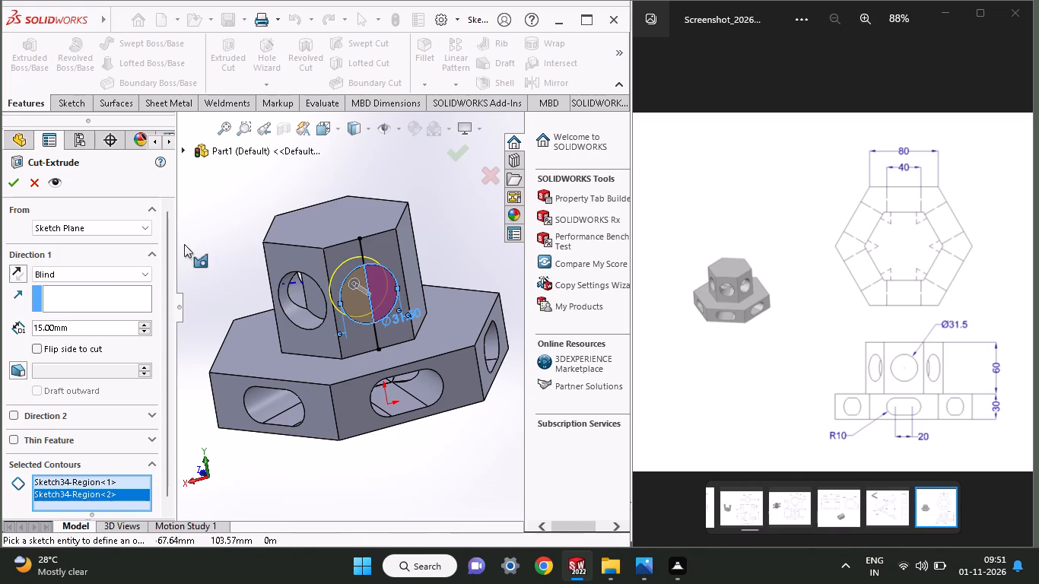
click(13, 177)
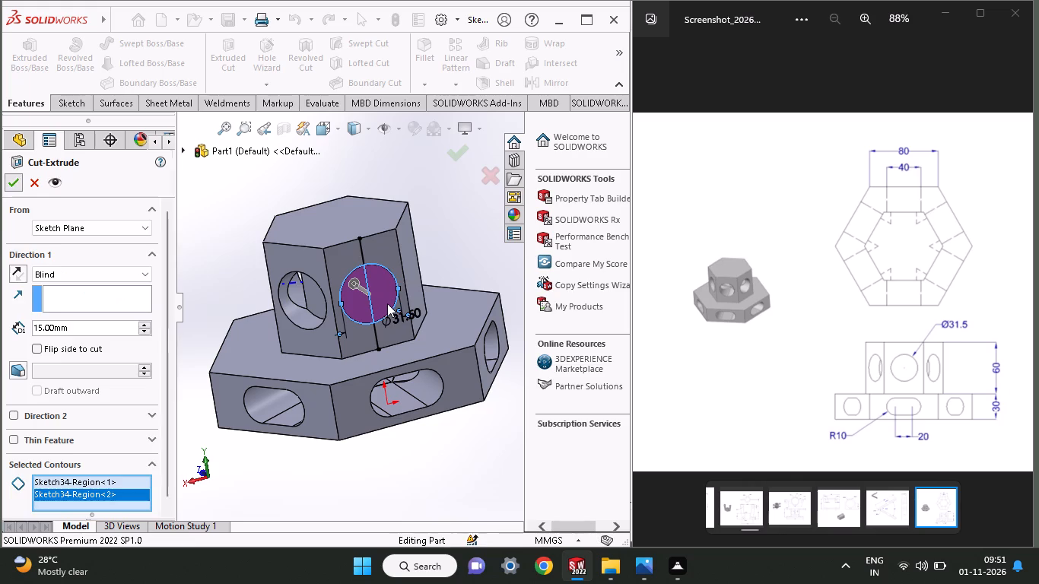
Start a sketch on the adjacent uncut side face of the upper tier and draw a vertical line between its top and bottom edge midpoints.
middle_drag(441, 258, 395, 300)
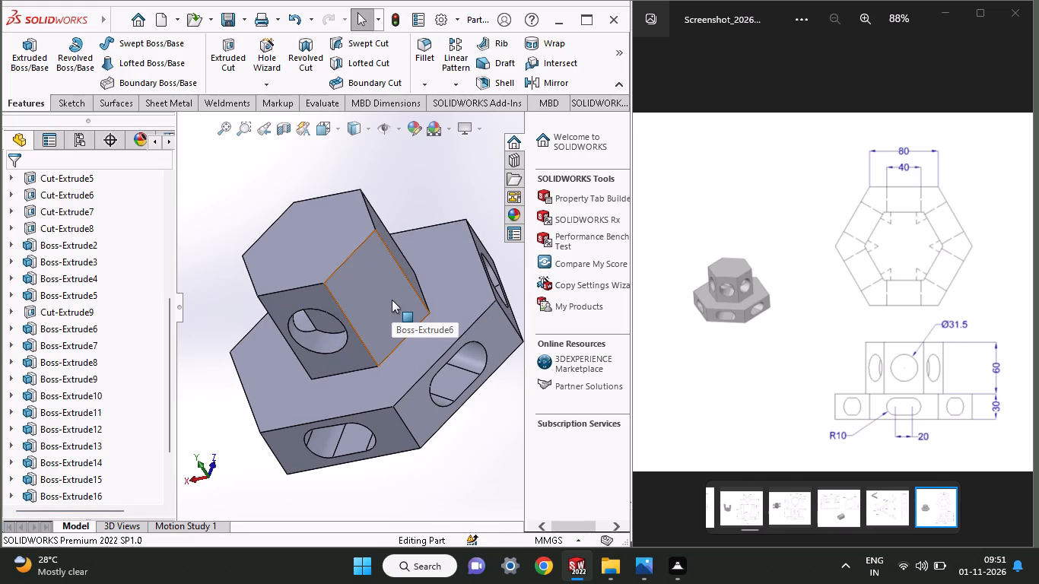
click(370, 296)
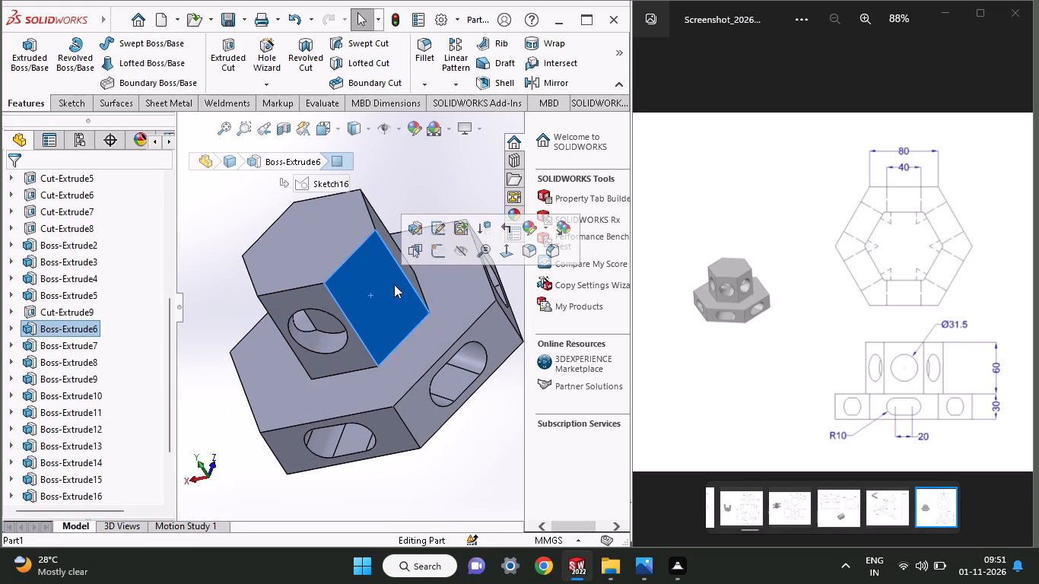
click(437, 258)
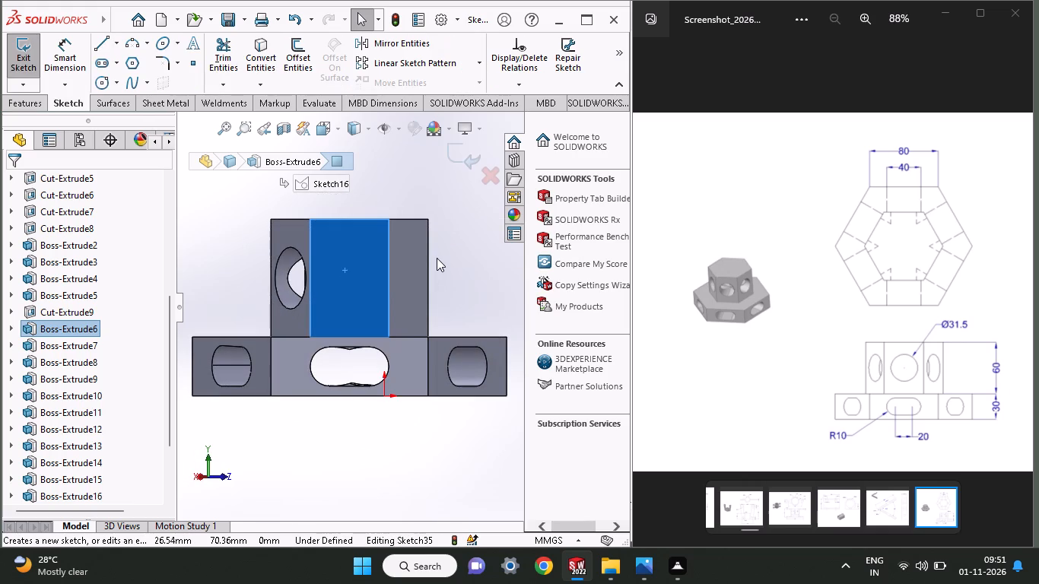
click(100, 43)
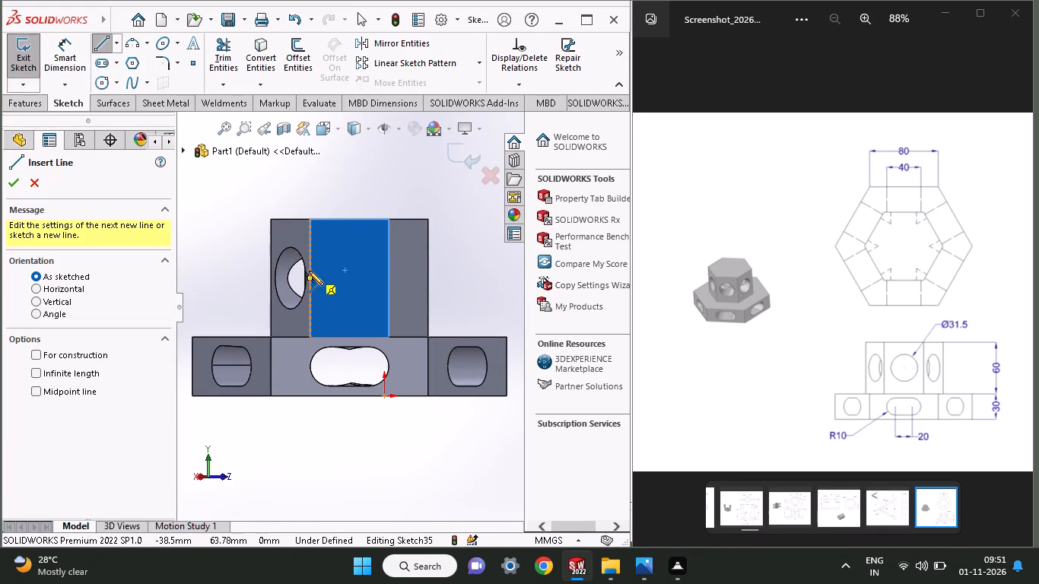
click(352, 219)
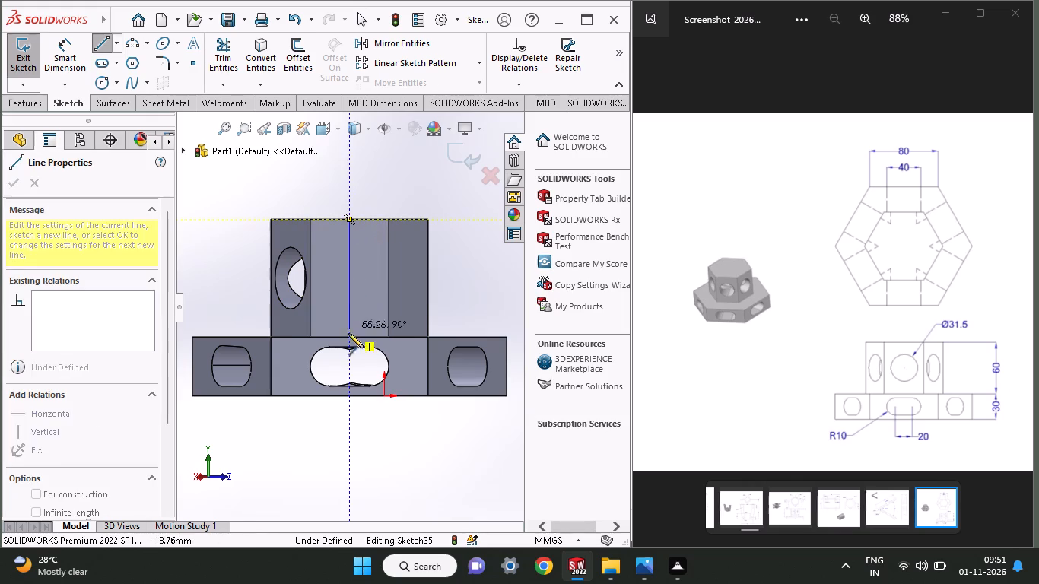
click(351, 338)
right_click(403, 188)
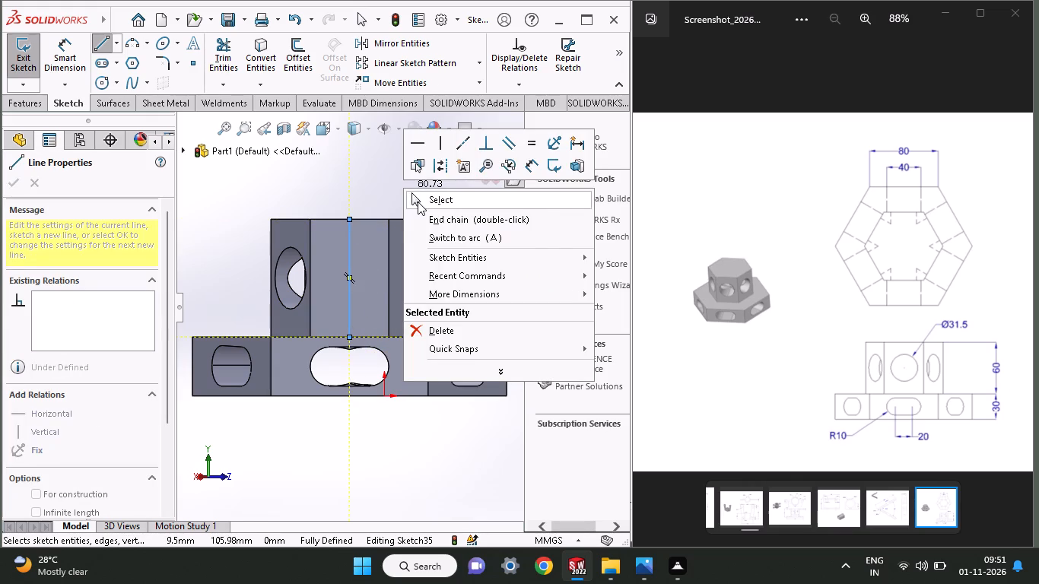
click(418, 202)
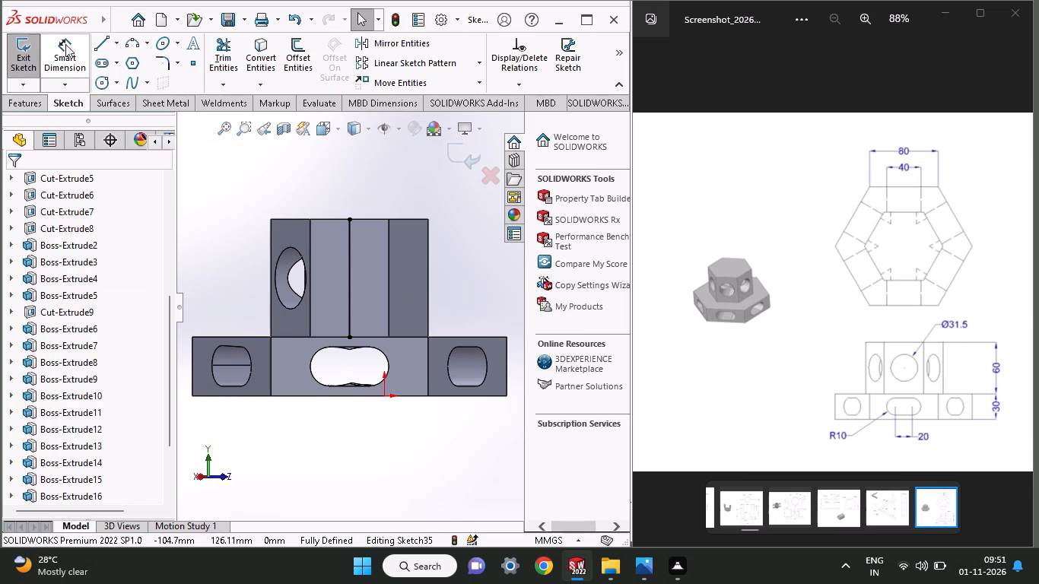
Draw a circle centred on the vertical line's midpoint and dimension its diameter to 31.5 mm.
click(106, 80)
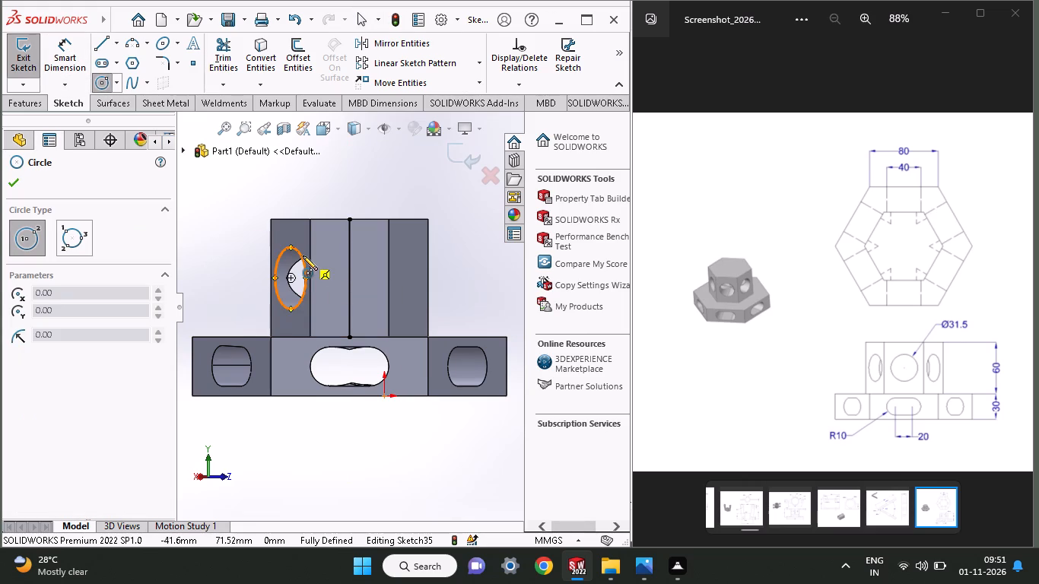
click(348, 279)
click(365, 303)
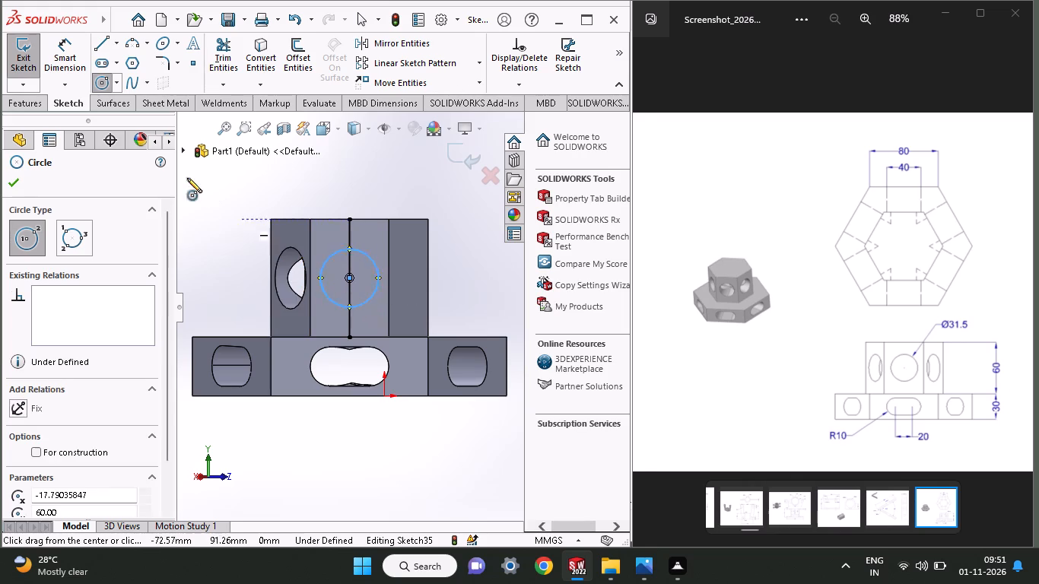
click(84, 46)
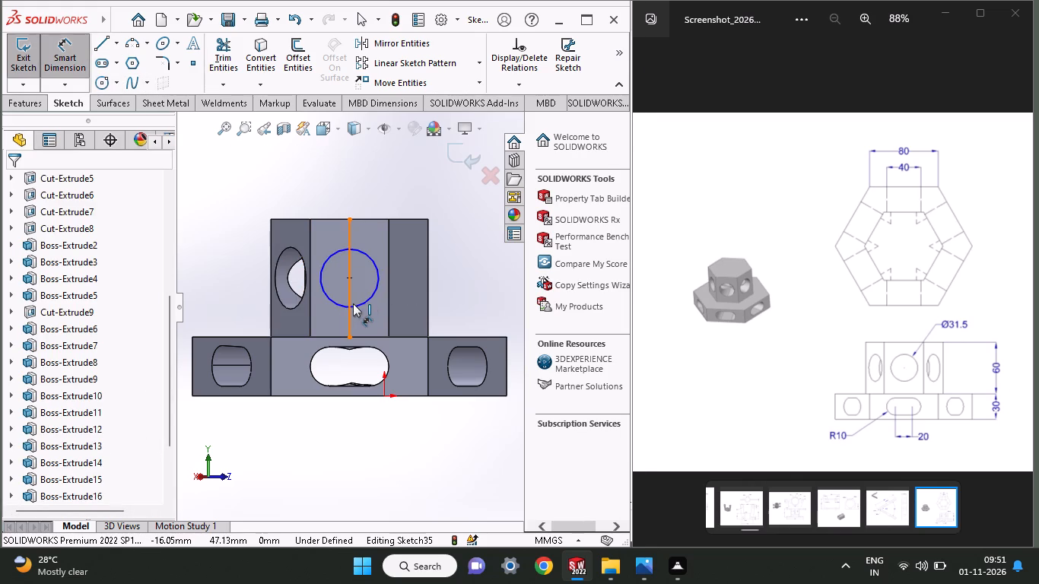
click(355, 304)
click(468, 249)
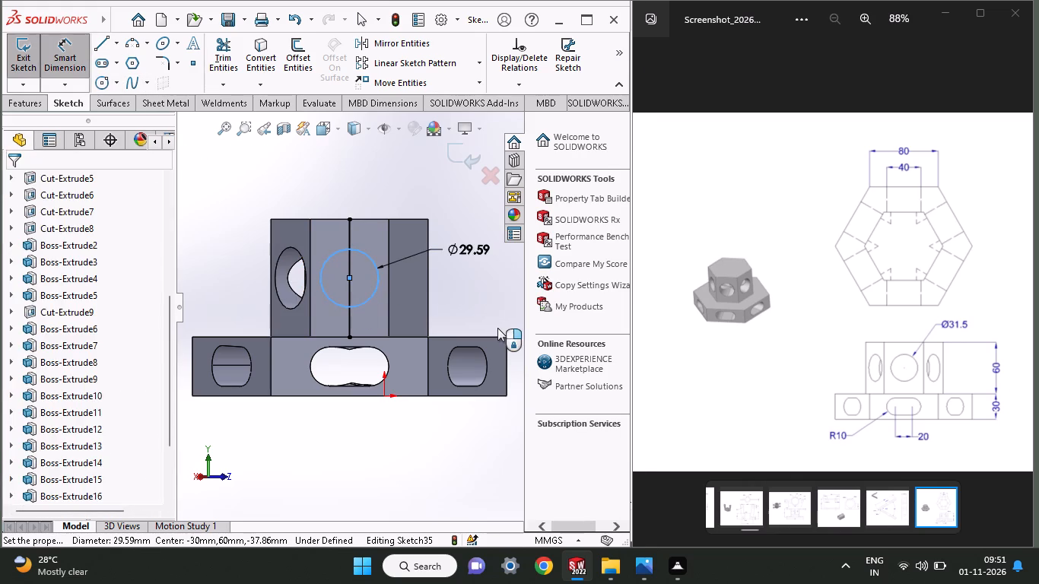
text(31.5)
key(Return)
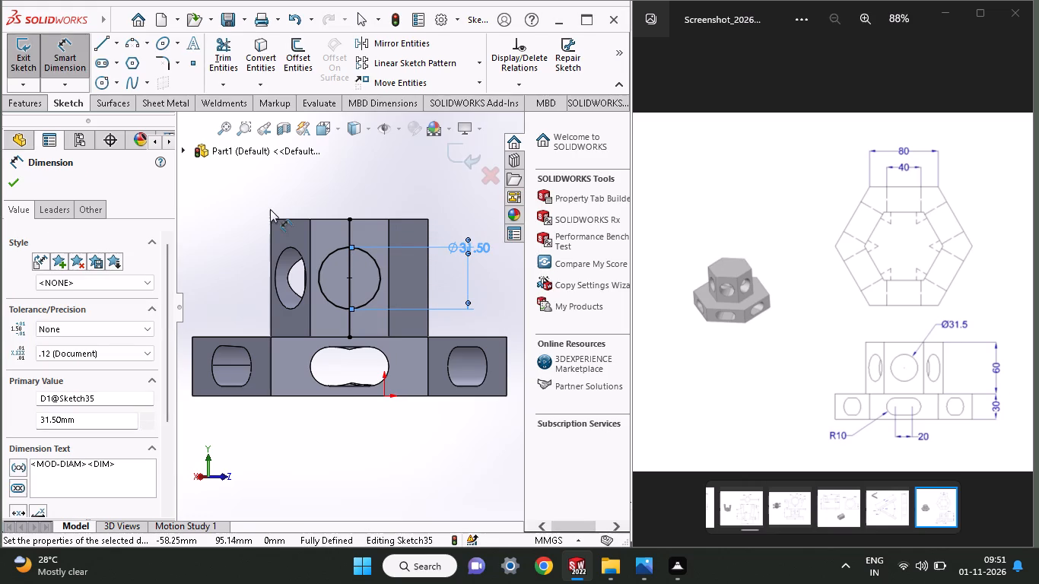
click(17, 181)
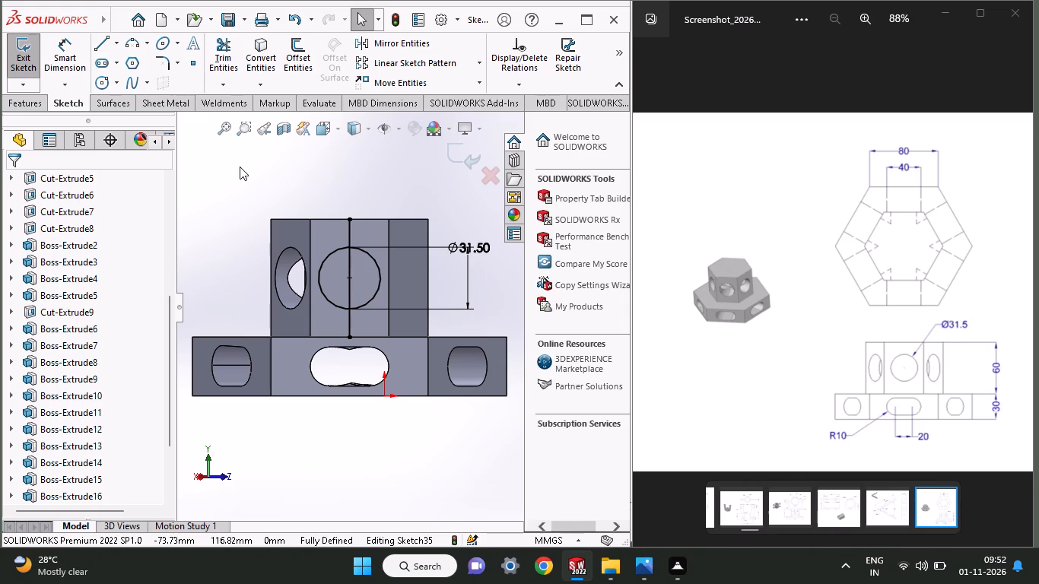
Extrude-cut both half regions of the circle 15 mm deep, Blind, into this side face of the upper tier.
click(3, 105)
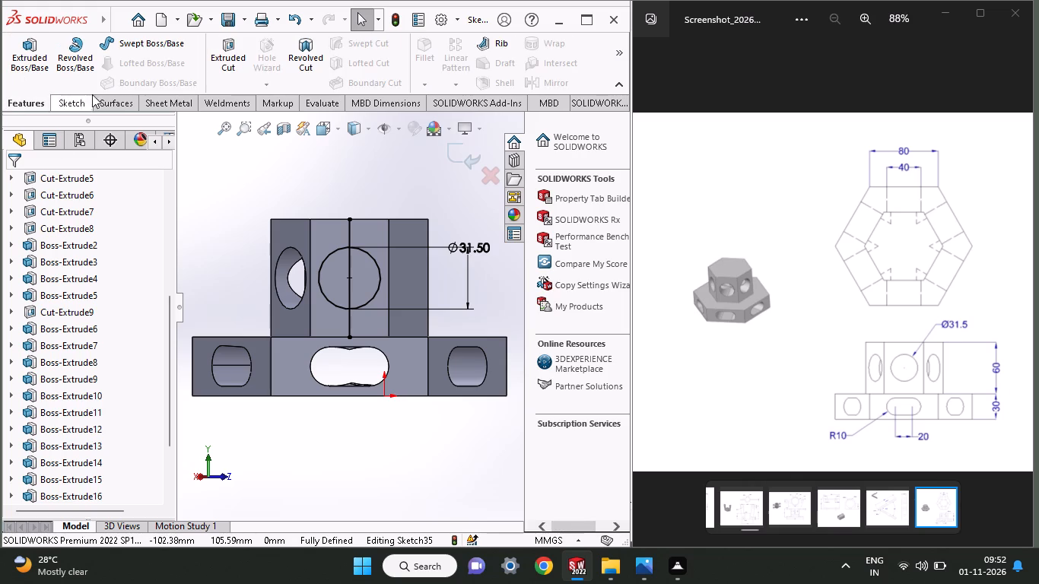
click(216, 75)
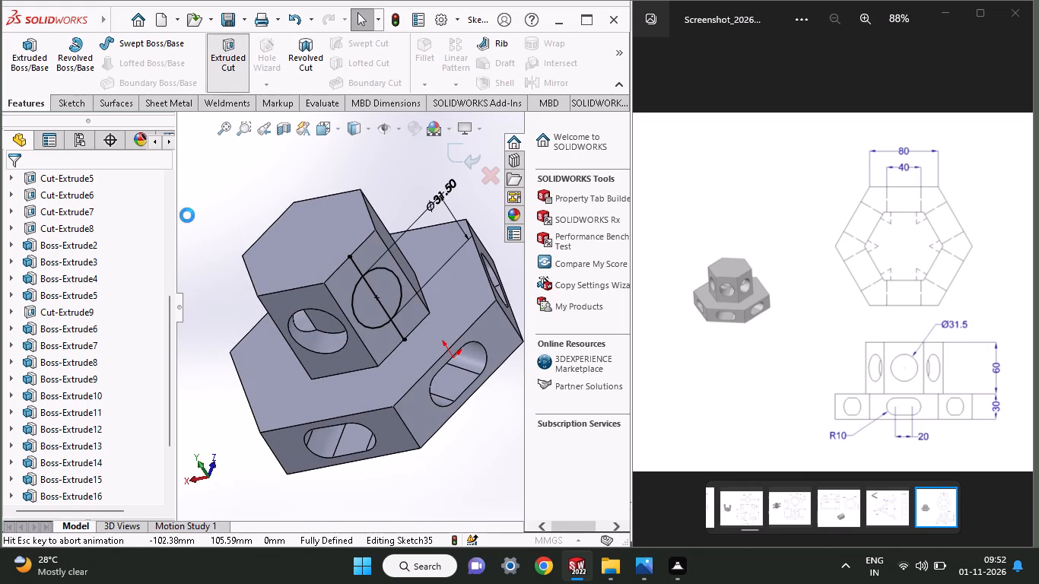
click(377, 314)
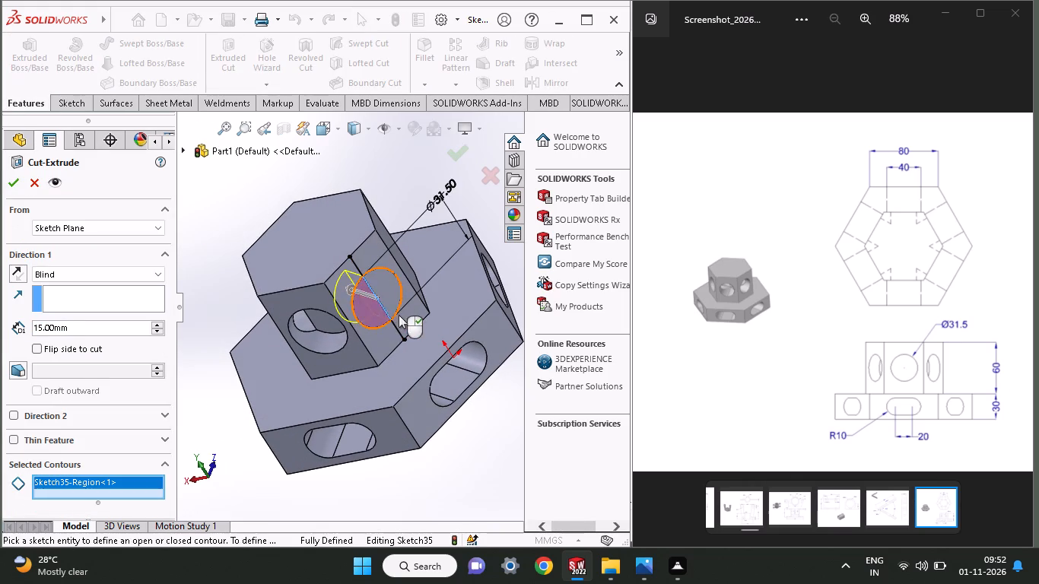
click(393, 303)
click(14, 189)
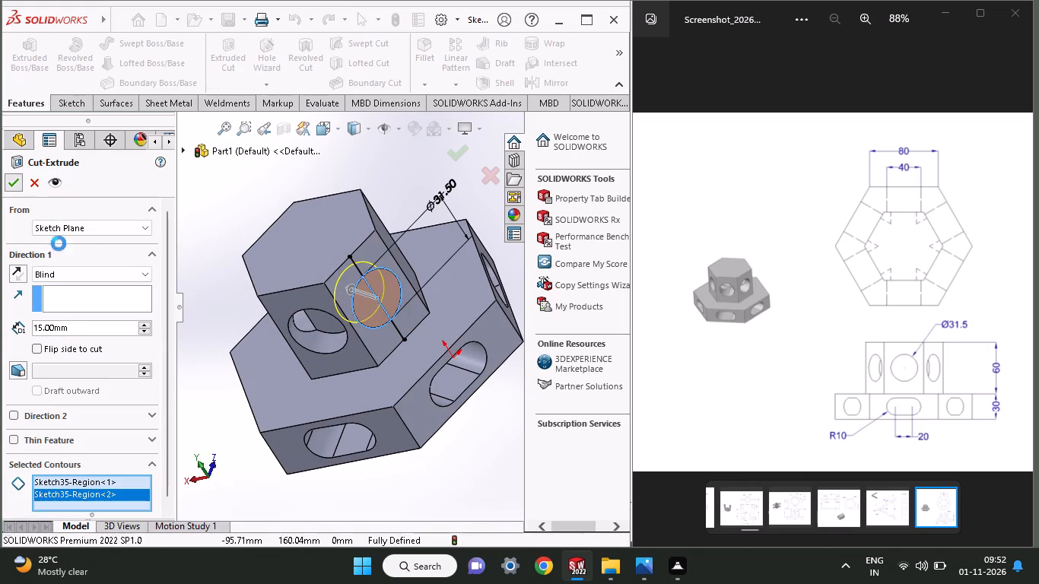
Sketch on the next uncut side face of the upper tier, drawing a 60 mm vertical line between its top and bottom edge midpoints.
middle_drag(285, 390, 249, 475)
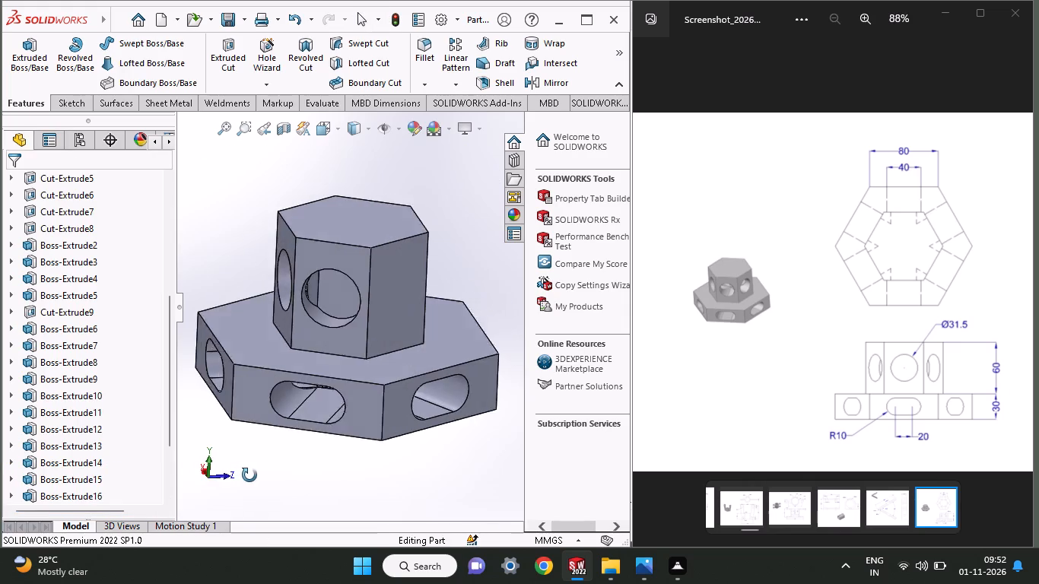
middle_drag(249, 475, 198, 481)
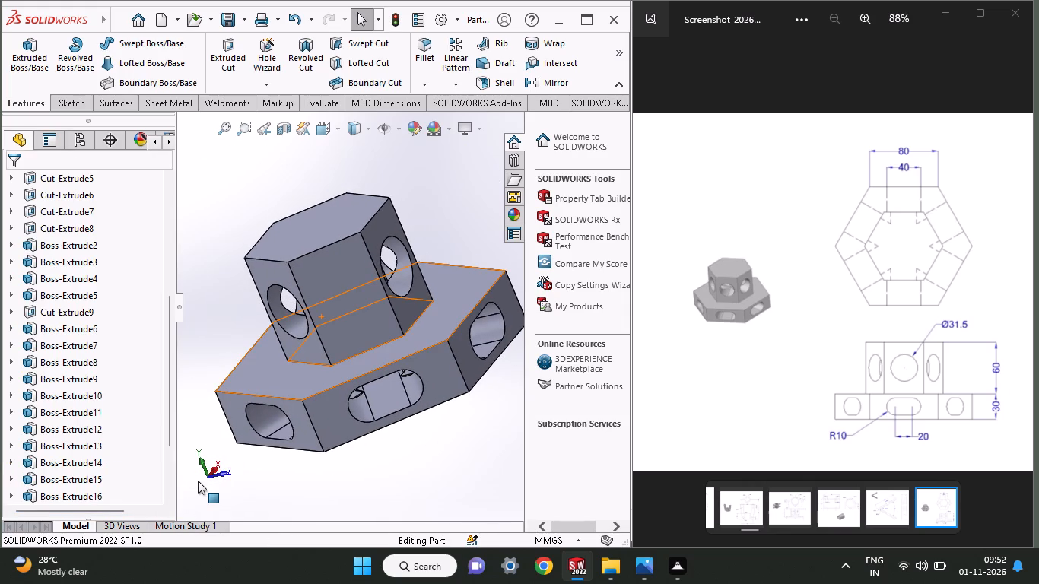
click(343, 312)
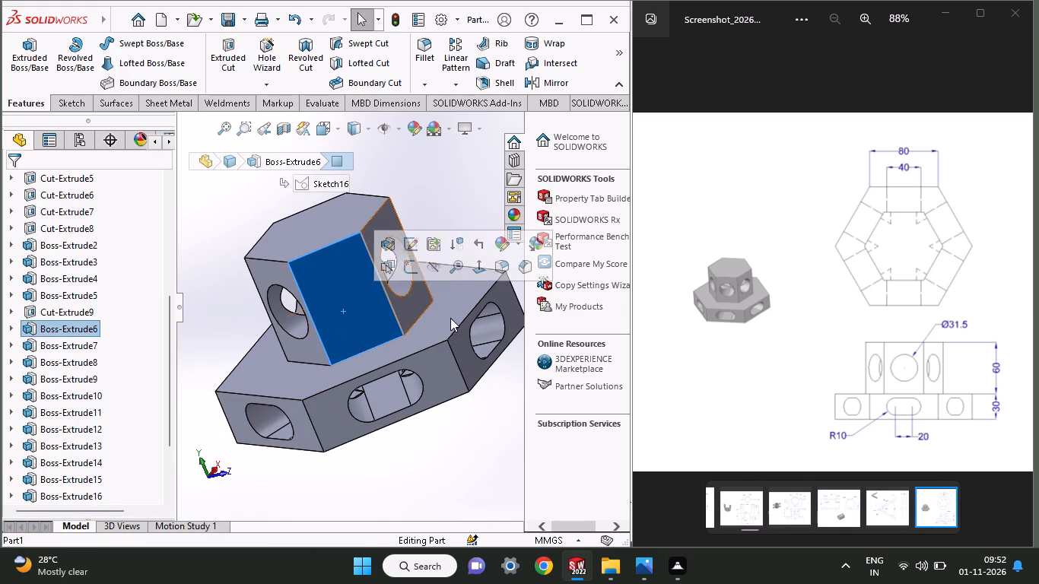
click(409, 262)
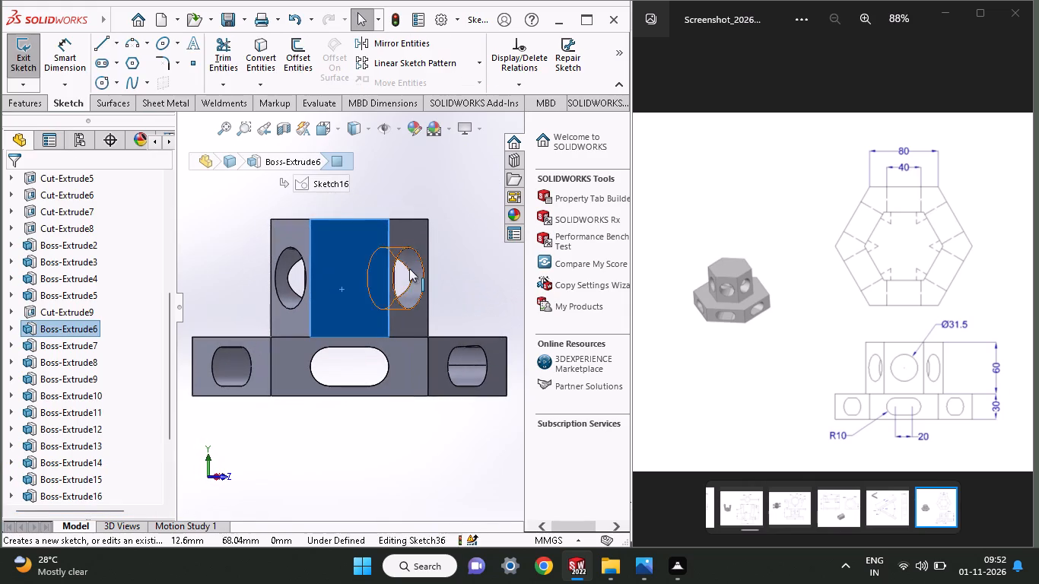
click(97, 51)
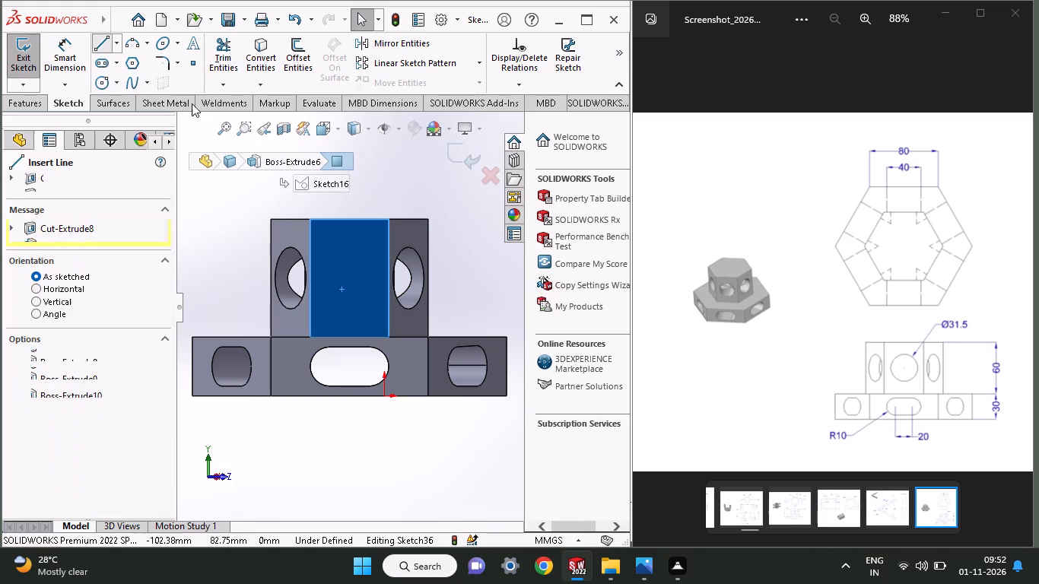
click(347, 219)
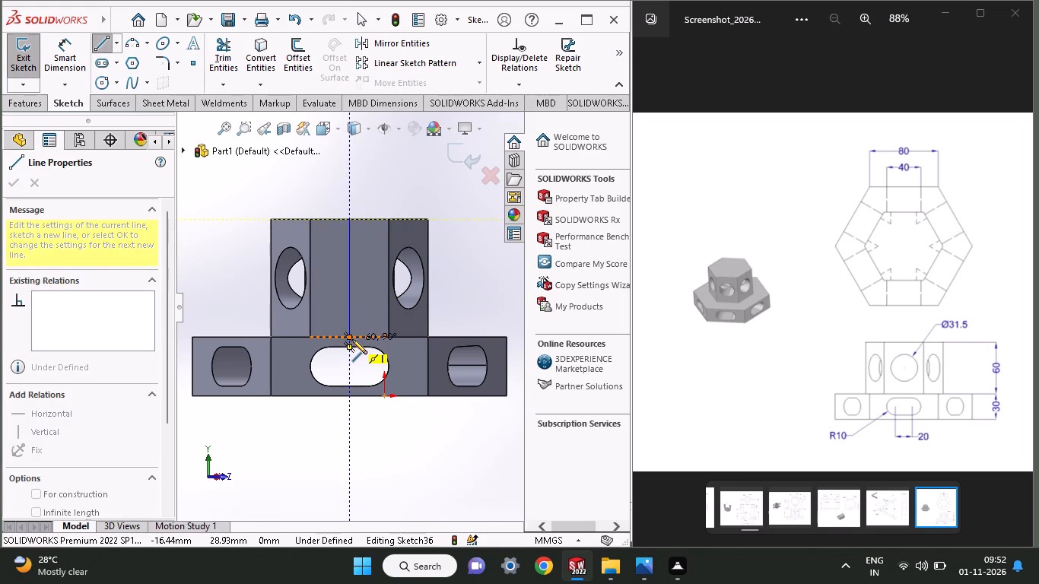
click(348, 338)
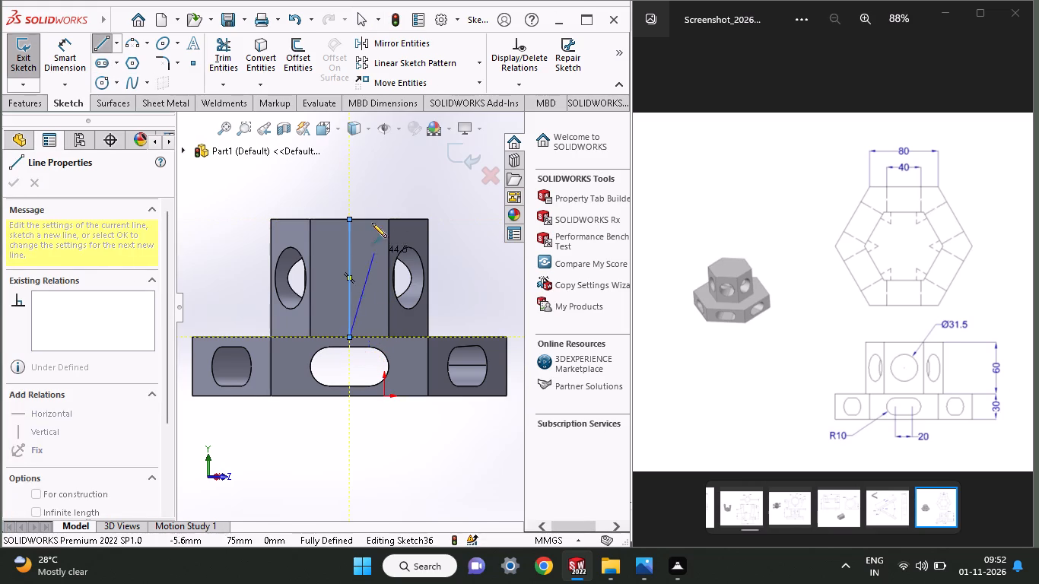
right_click(363, 176)
click(397, 194)
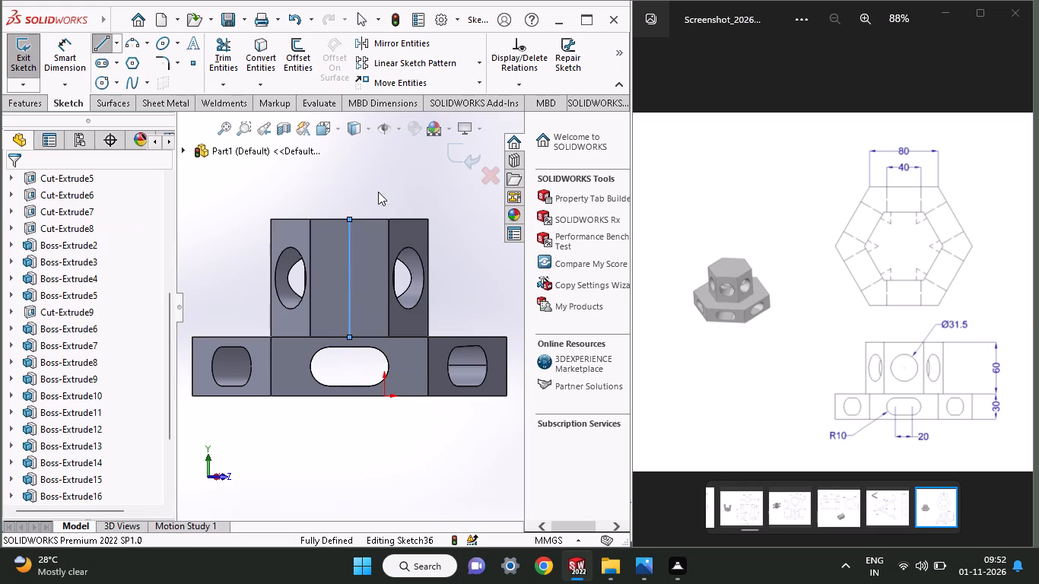
Draw a circle centred on the midpoint of the vertical line on this side face.
click(106, 84)
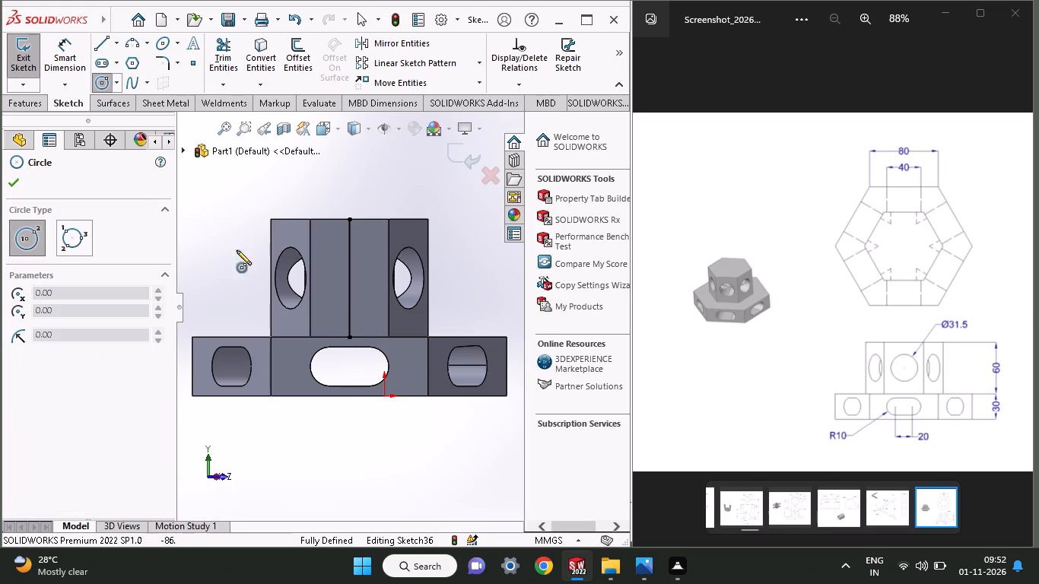
click(349, 278)
click(362, 300)
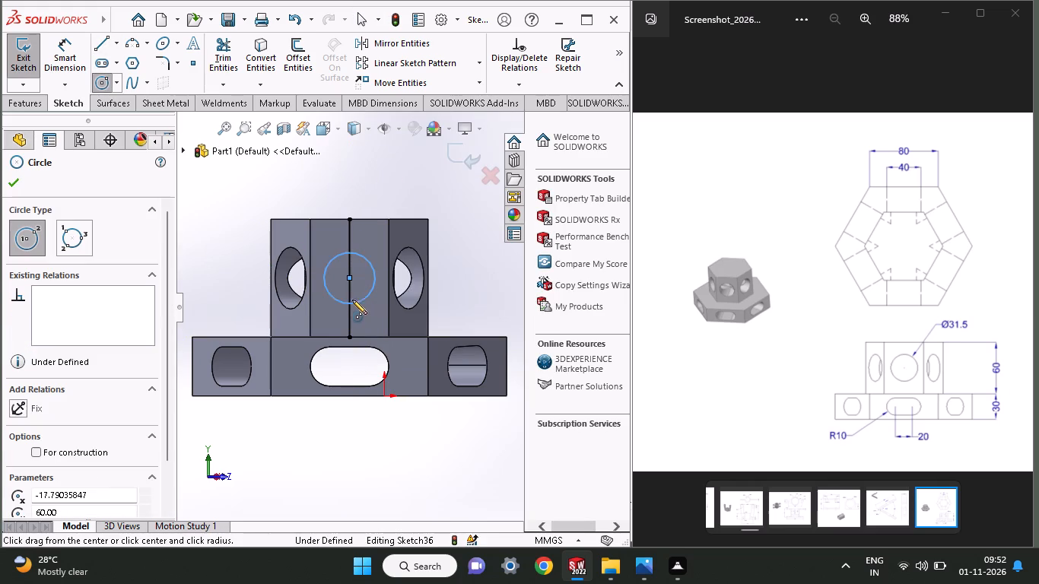